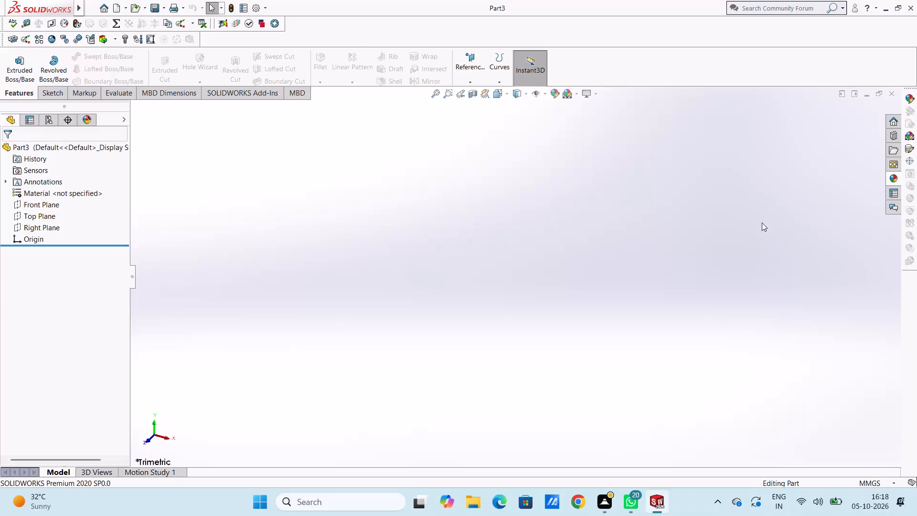
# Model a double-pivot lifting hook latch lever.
# Start a sketch on the Top Plane and draw a circle of 10 mm radius centred on the origin.
pyautogui.click(36, 217)
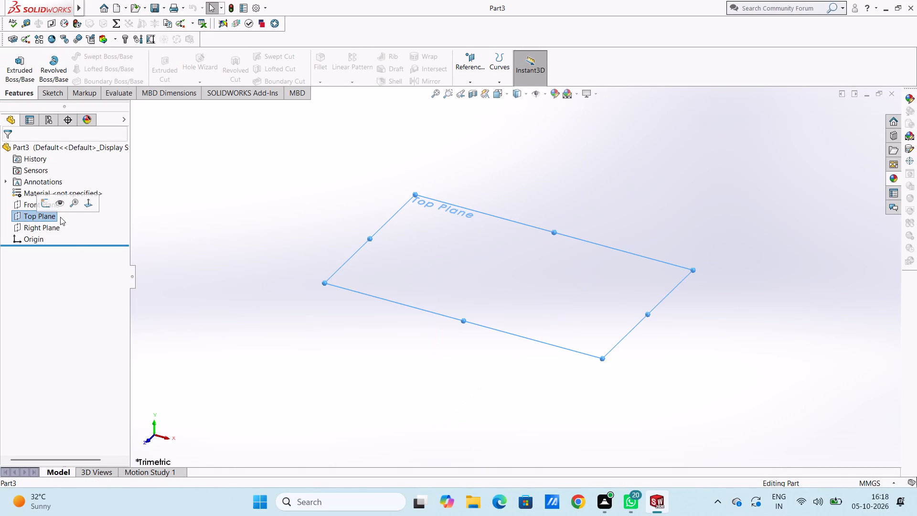
pyautogui.click(47, 206)
pyautogui.click(298, 218)
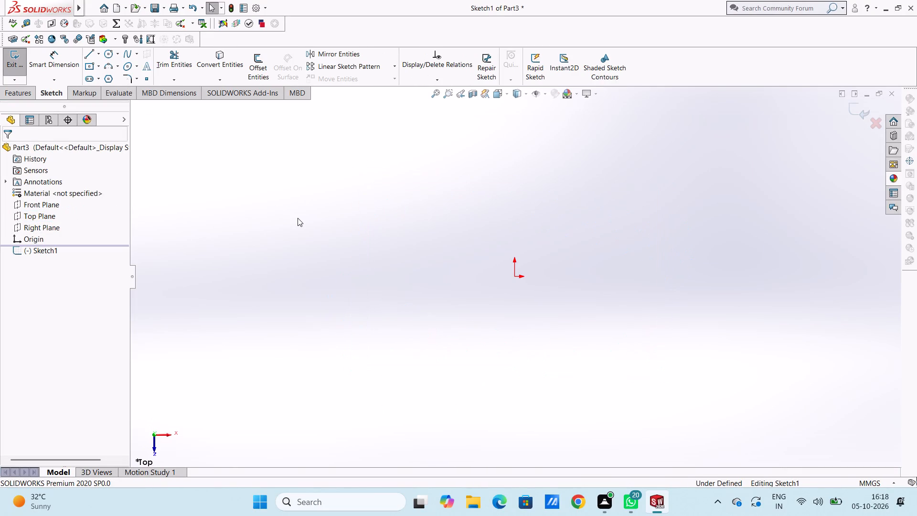
pyautogui.click(110, 54)
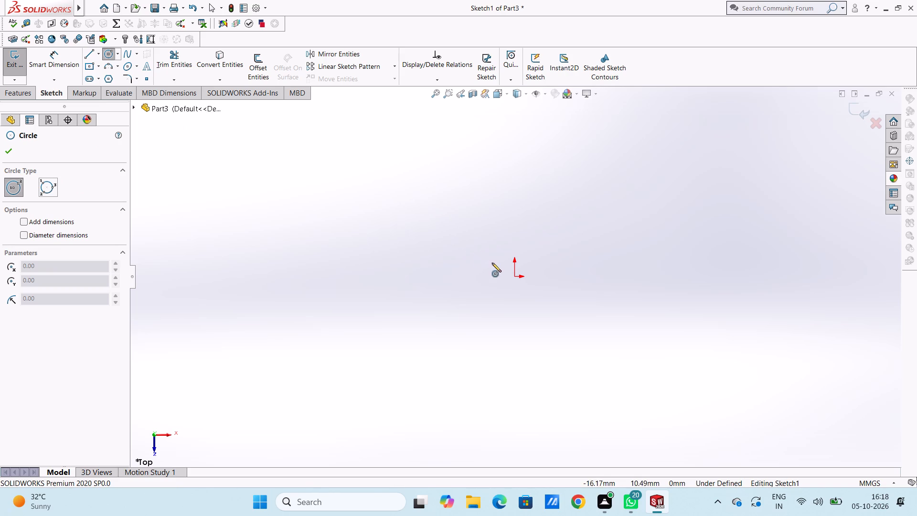
pyautogui.click(513, 277)
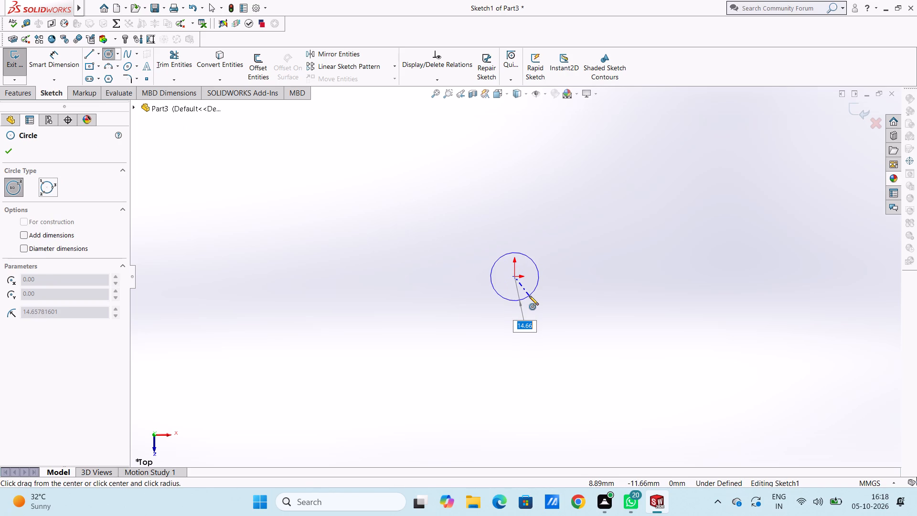
pyautogui.write('10')
pyautogui.press('Return')
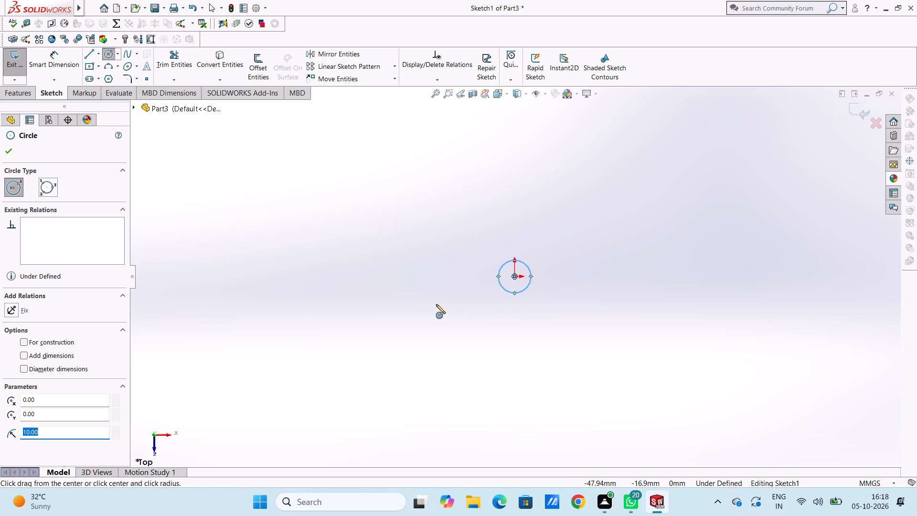
pyautogui.press('Escape')
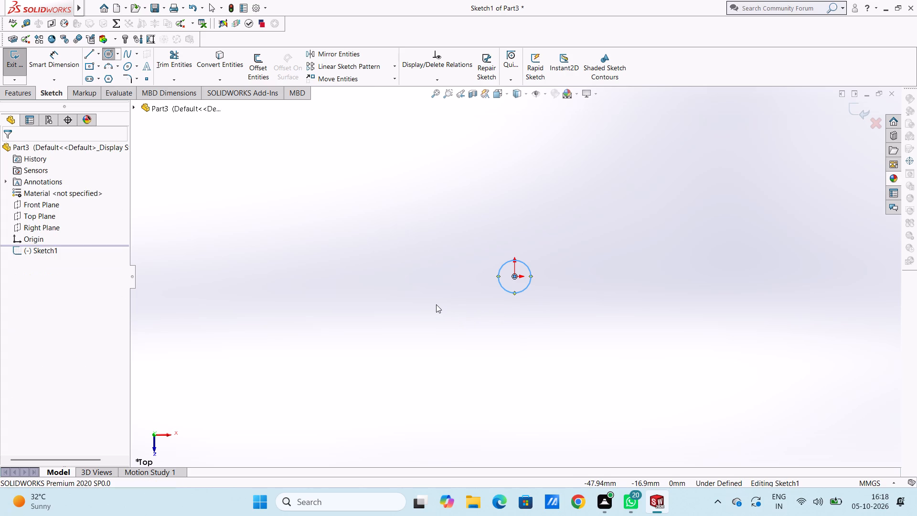
pyautogui.press('Escape')
pyautogui.press('Escape')
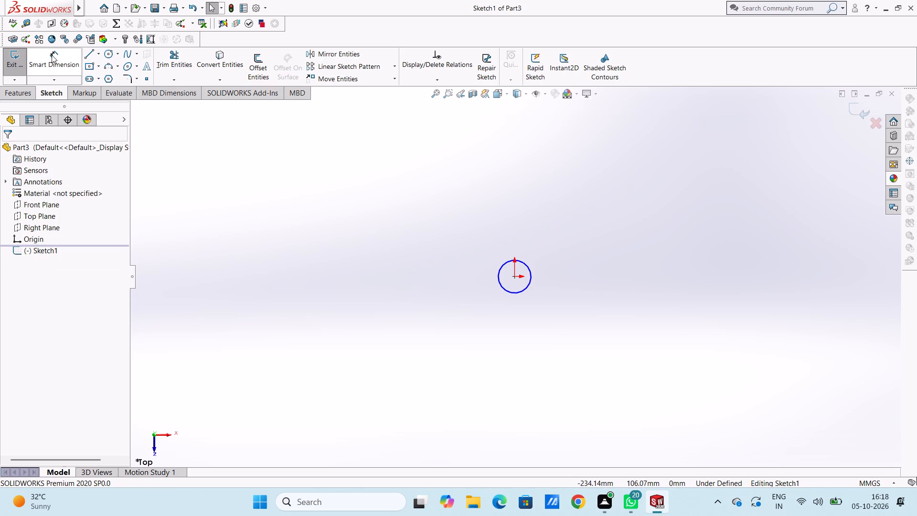
# Add a diameter dimension to the circle at the origin.
pyautogui.click(52, 55)
pyautogui.click(527, 263)
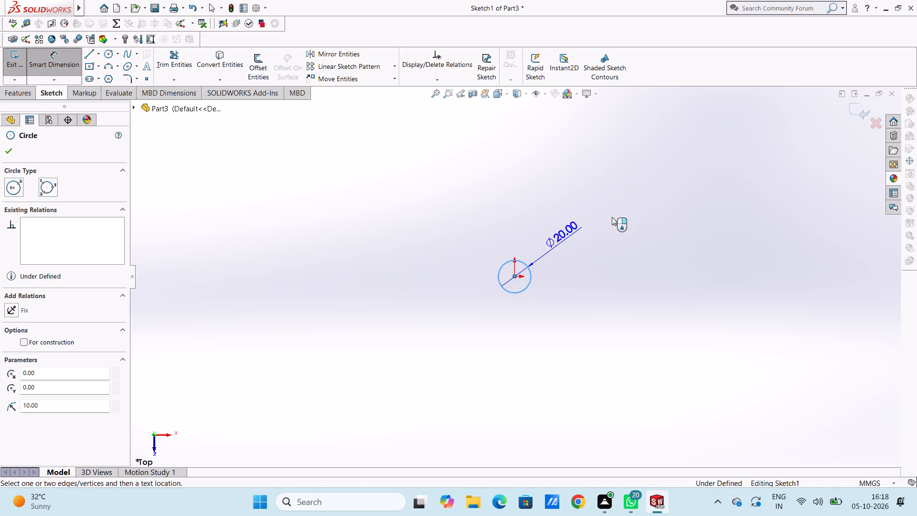
pyautogui.click(656, 193)
pyautogui.click(614, 183)
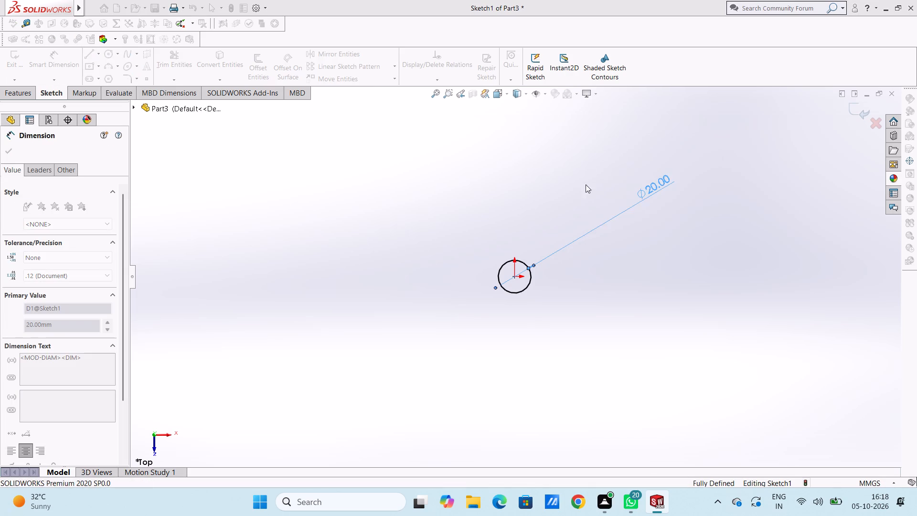
pyautogui.click(580, 185)
# Draw a 150 mm horizontal line from the circle's bottom point toward negative X, tangent to the circle.
pyautogui.click(85, 58)
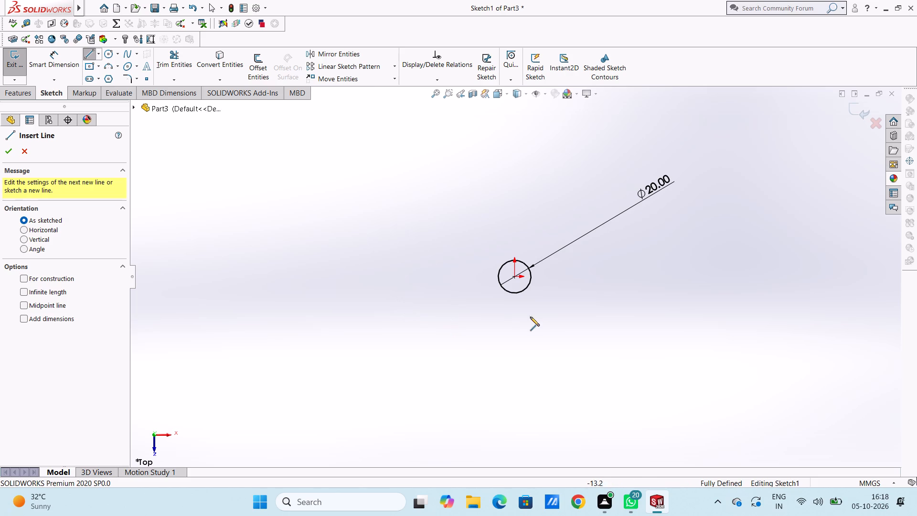
pyautogui.click(514, 294)
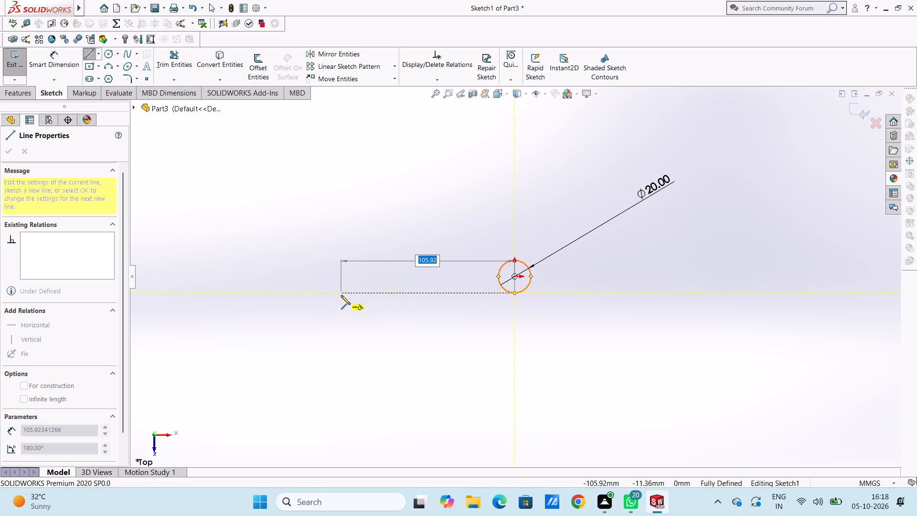
pyautogui.write('150')
pyautogui.press('Return')
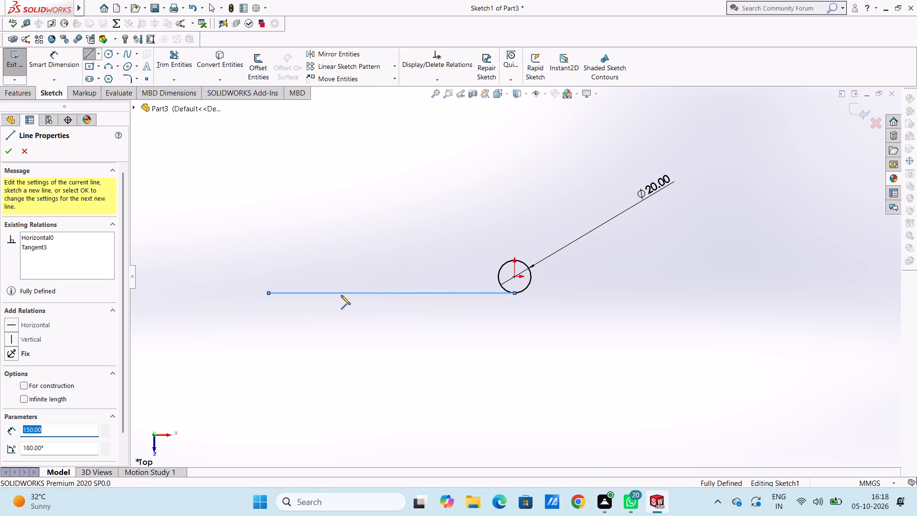
pyautogui.press('Escape')
pyautogui.press('Escape')
pyautogui.press('Escape')
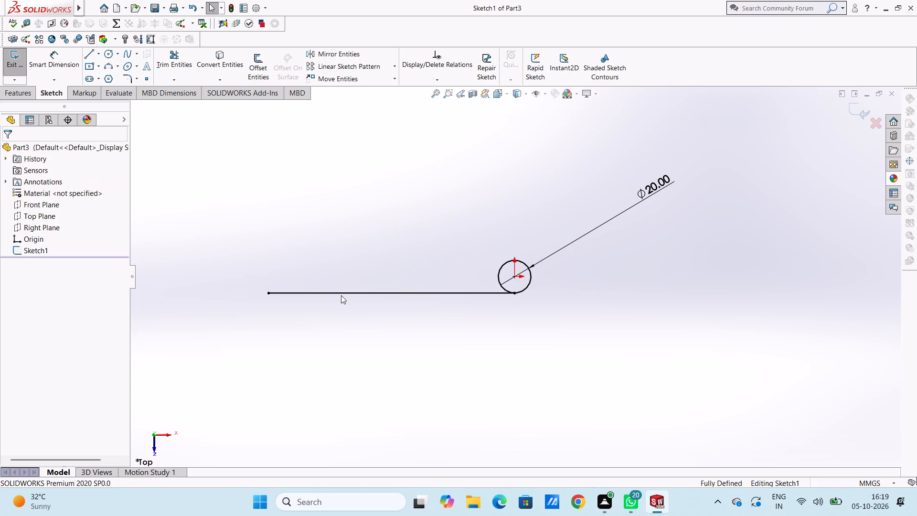
# Dimension the horizontal line's length between its two endpoints, placing the dimension below the line.
pyautogui.scroll(1, 341, 295)
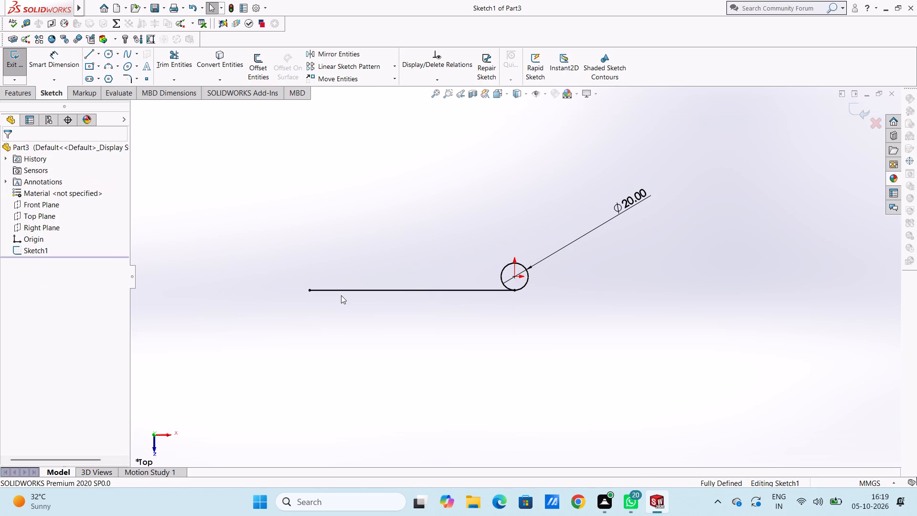
pyautogui.click(65, 71)
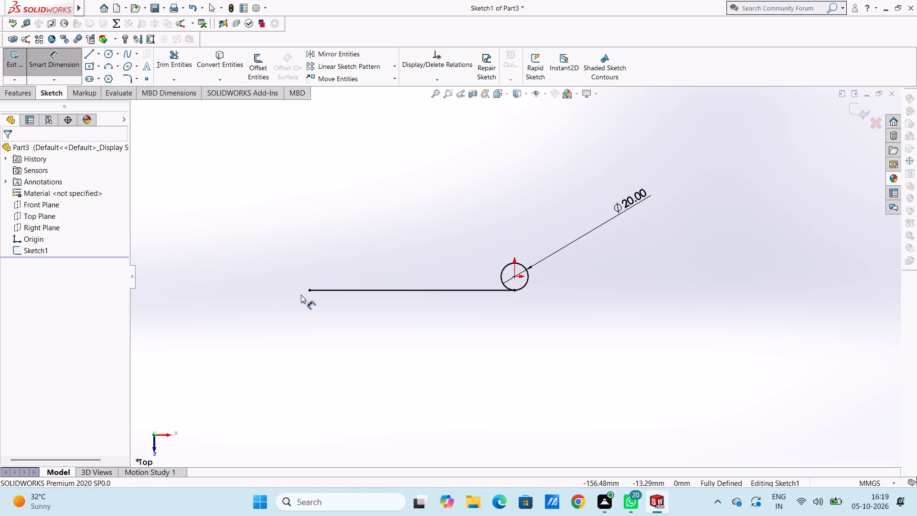
pyautogui.click(307, 292)
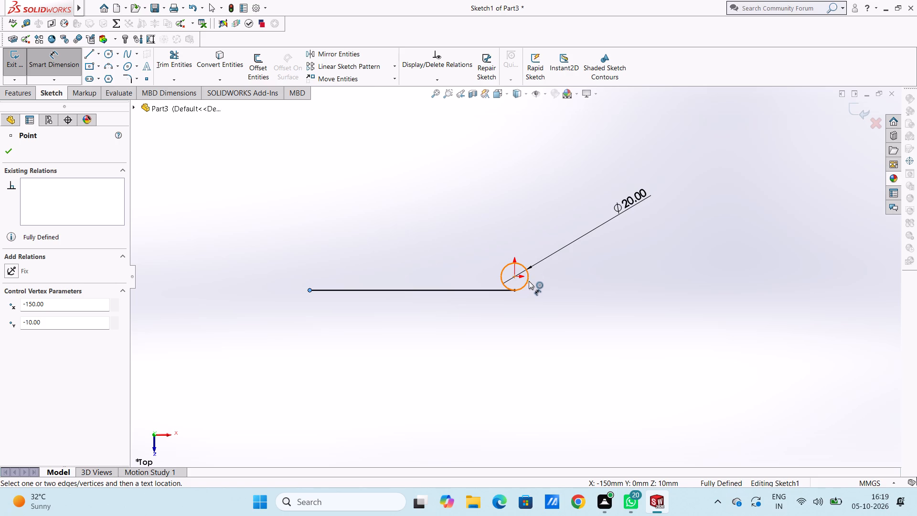
pyautogui.click(515, 291)
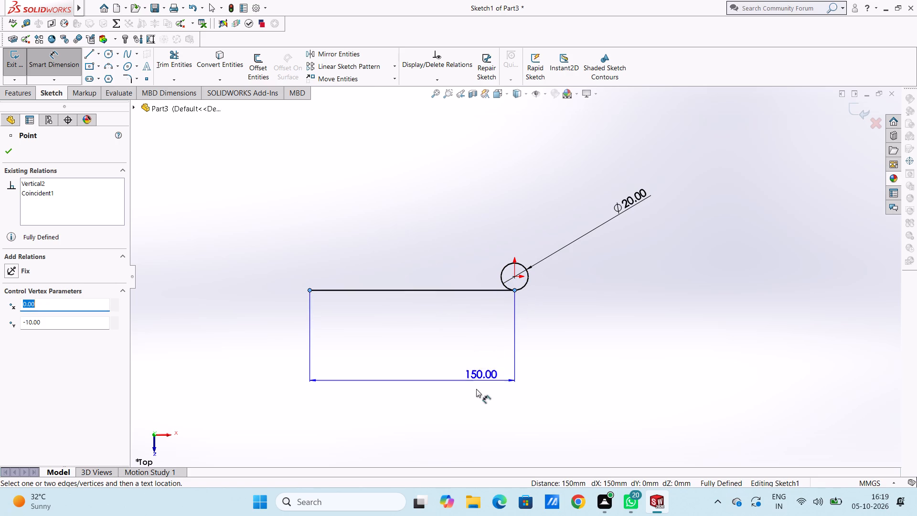
pyautogui.click(450, 421)
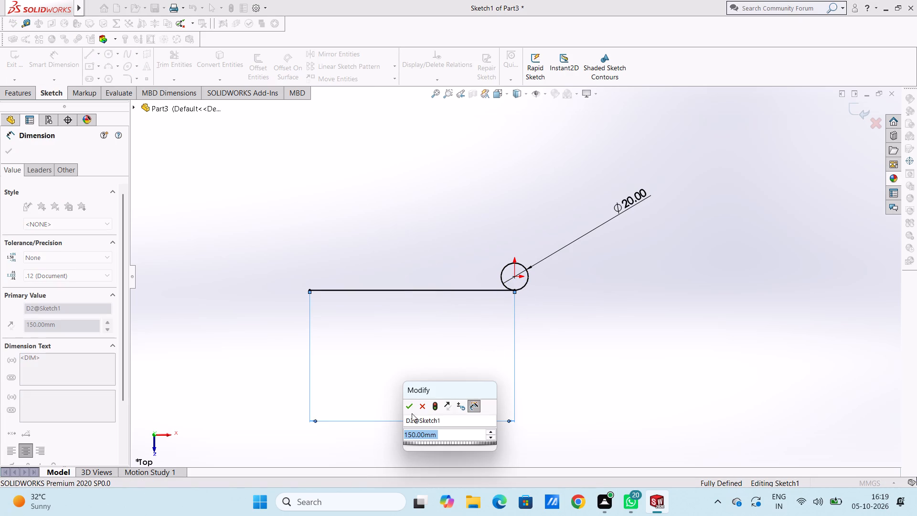
pyautogui.click(412, 413)
pyautogui.click(410, 408)
pyautogui.click(402, 393)
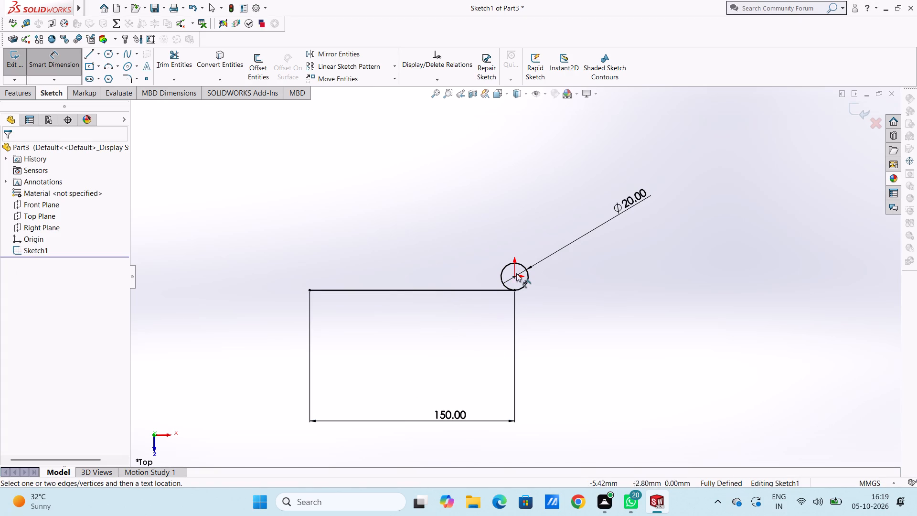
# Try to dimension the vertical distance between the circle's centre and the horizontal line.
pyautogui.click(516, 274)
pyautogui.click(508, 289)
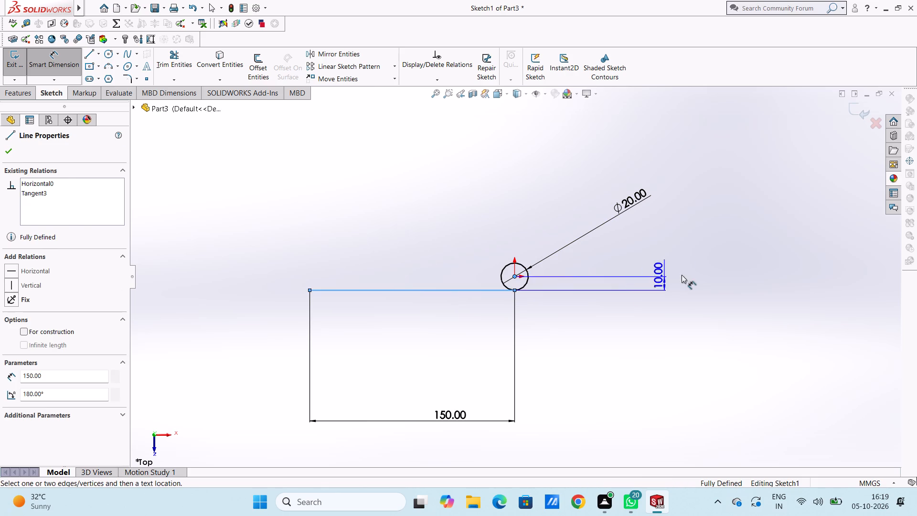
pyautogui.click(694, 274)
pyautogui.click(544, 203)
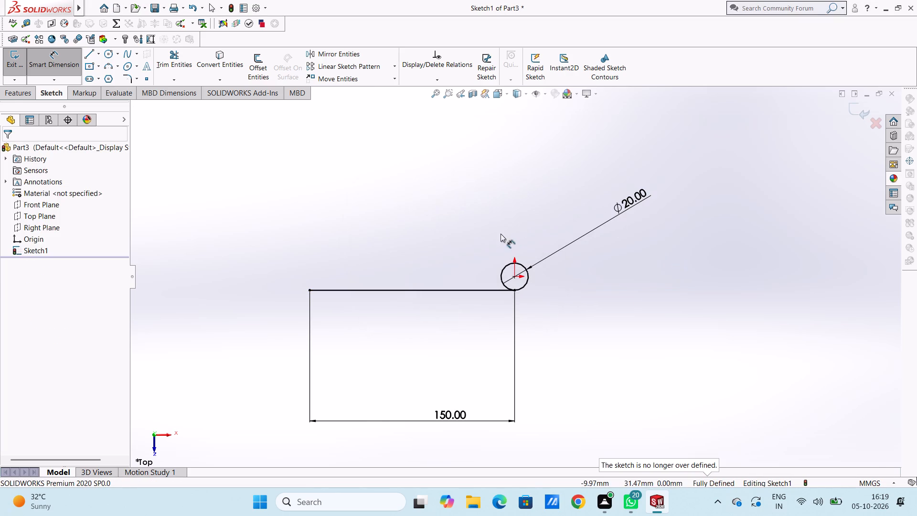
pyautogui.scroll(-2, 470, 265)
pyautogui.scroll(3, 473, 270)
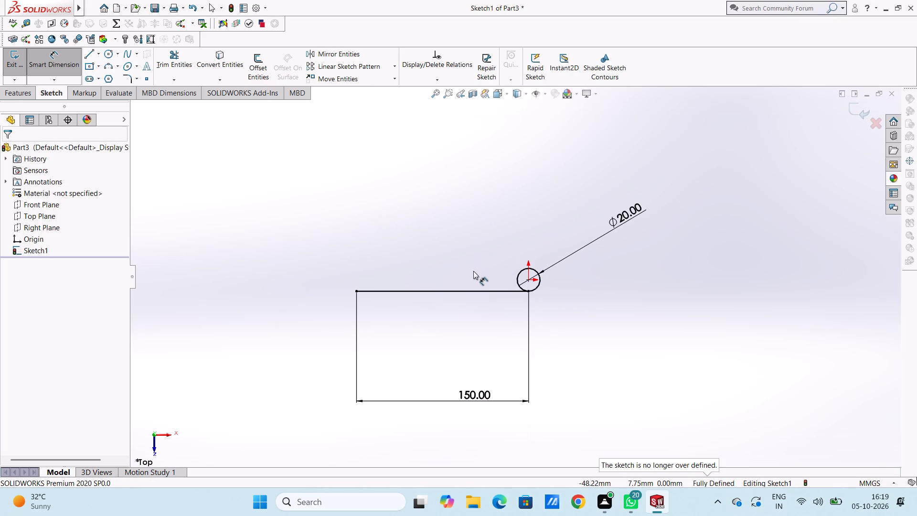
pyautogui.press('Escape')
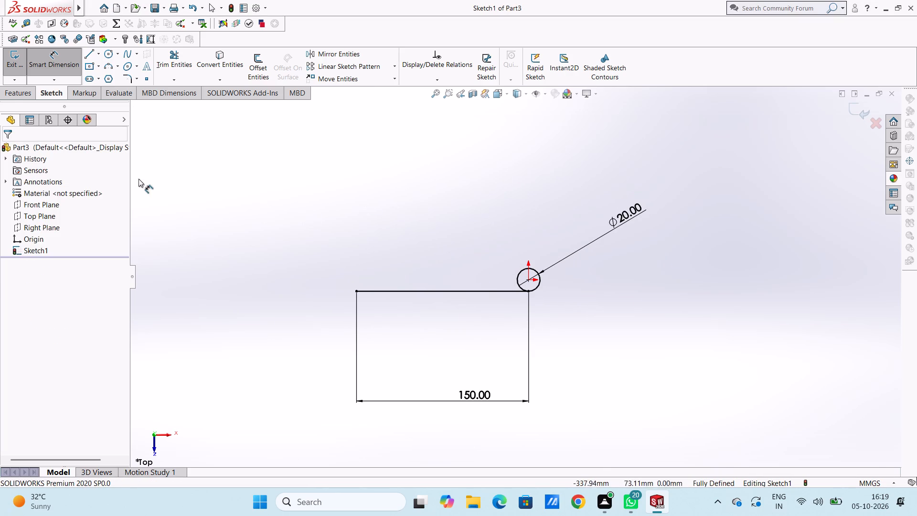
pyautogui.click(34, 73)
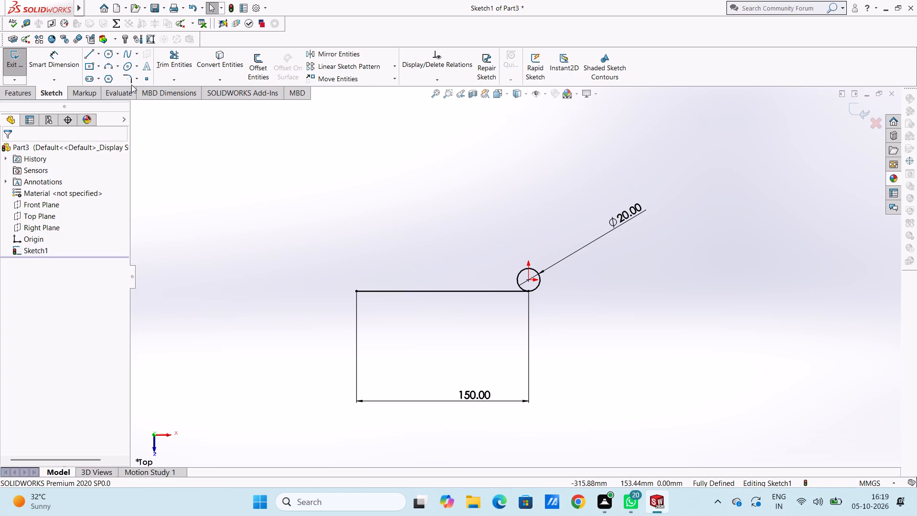
# Sketch a second circle of about 10.4 mm radius above the line, centred about 30 mm left of and 21 mm above the origin.
pyautogui.click(110, 52)
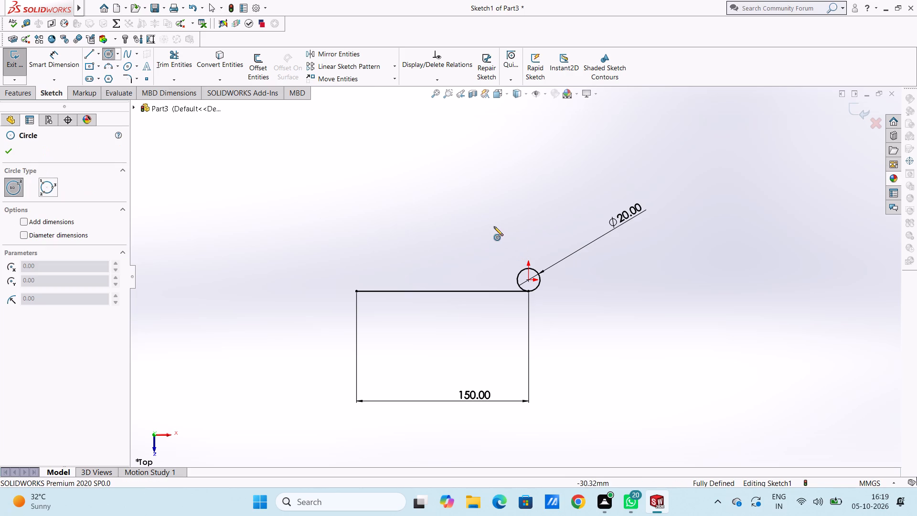
pyautogui.click(494, 255)
pyautogui.click(499, 266)
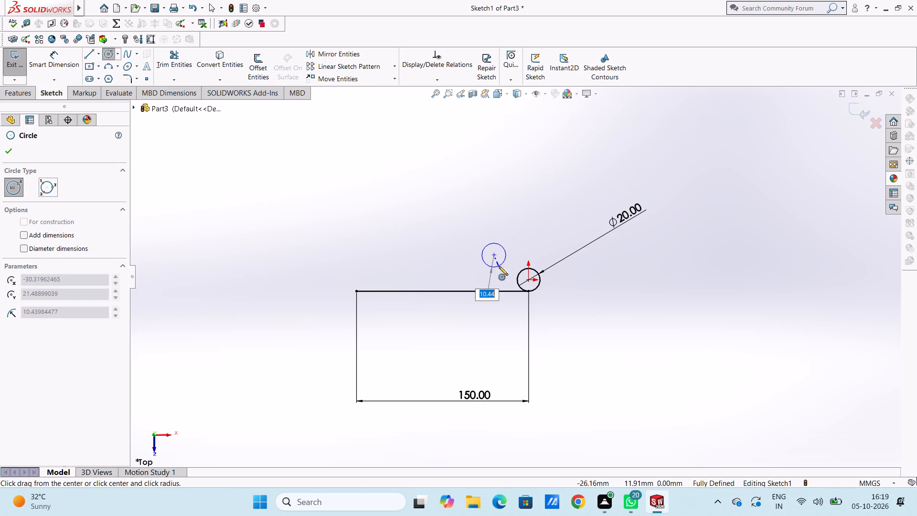
pyautogui.click(15, 151)
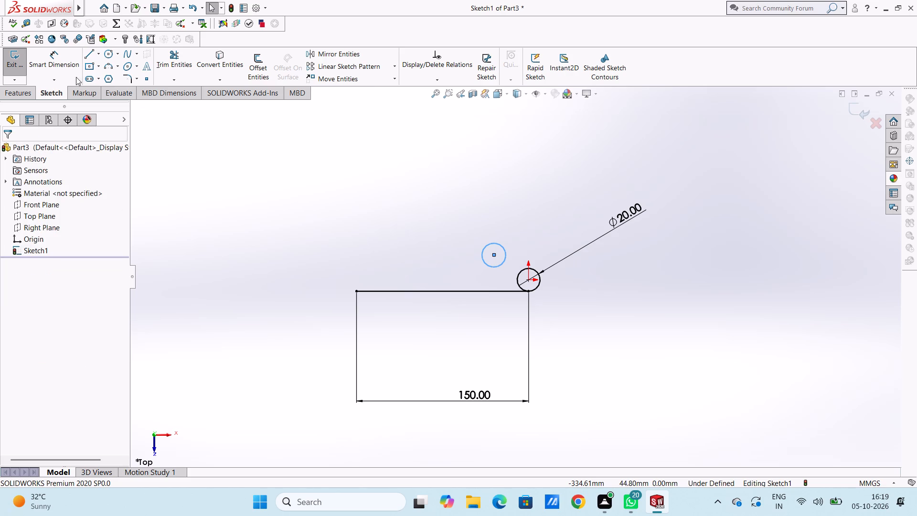
# Dimension the second circle's diameter as 18 mm.
pyautogui.click(67, 54)
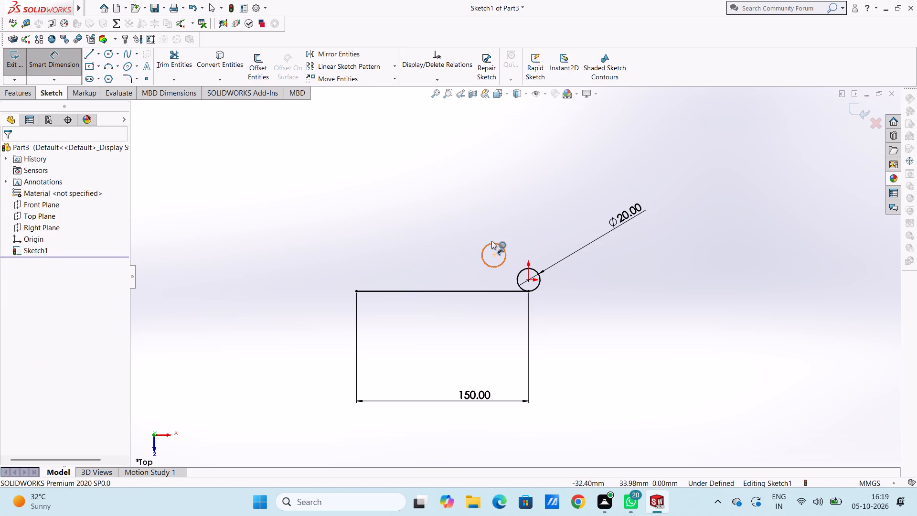
pyautogui.click(491, 241)
pyautogui.click(453, 123)
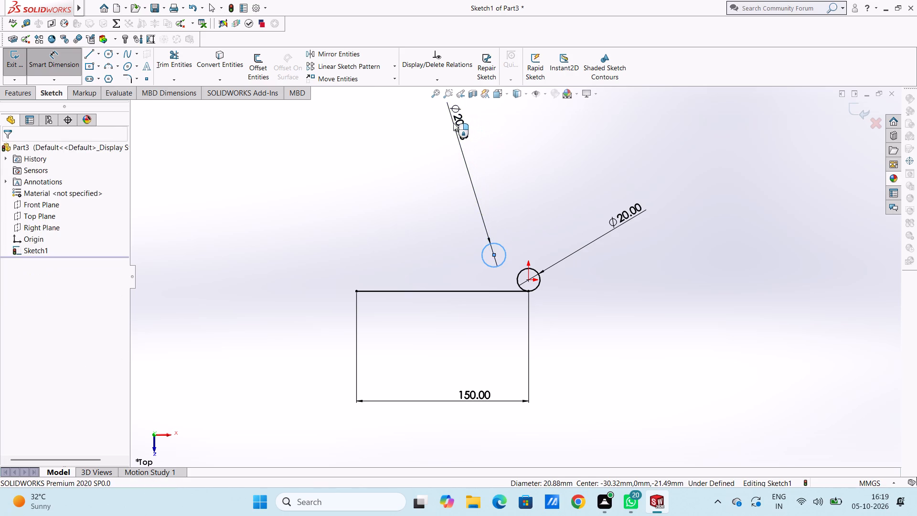
pyautogui.write('18')
pyautogui.press('Return')
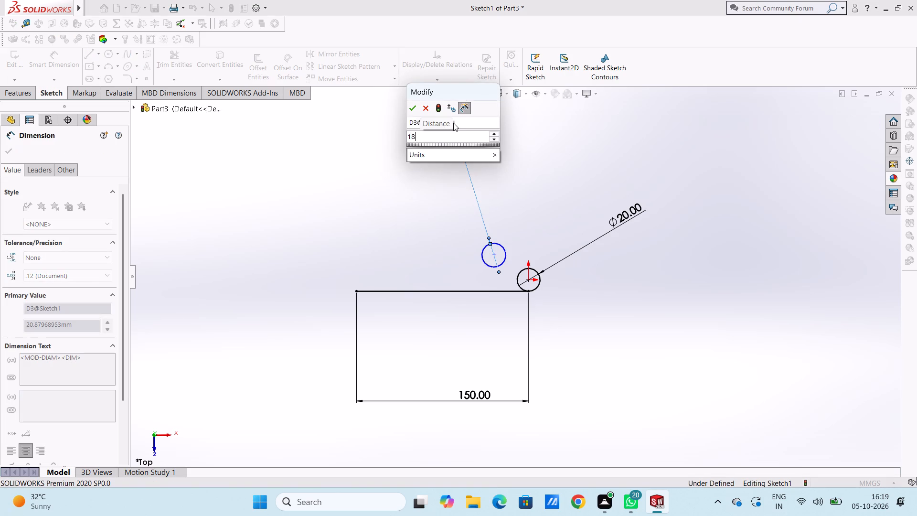
pyautogui.click(395, 196)
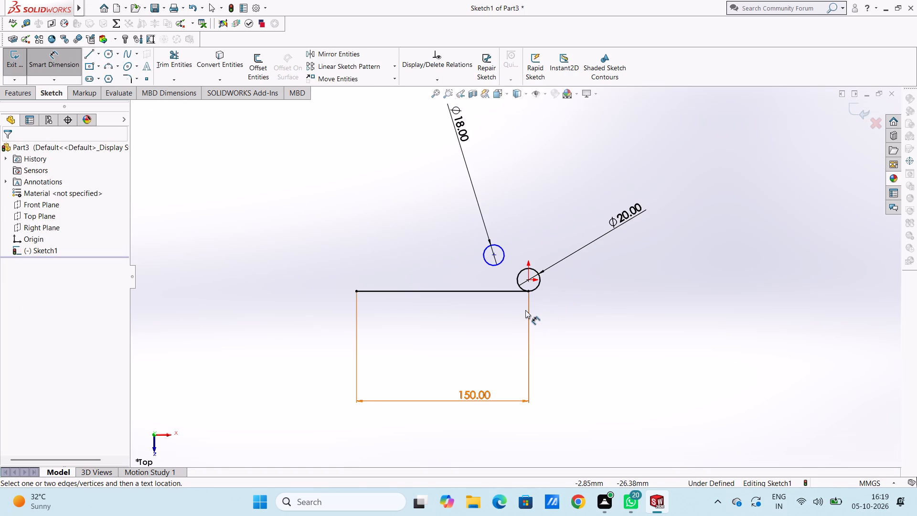
# Dimension the horizontal distance between the origin and the second circle's centre as 37 mm.
pyautogui.scroll(-2, 525, 310)
pyautogui.click(531, 262)
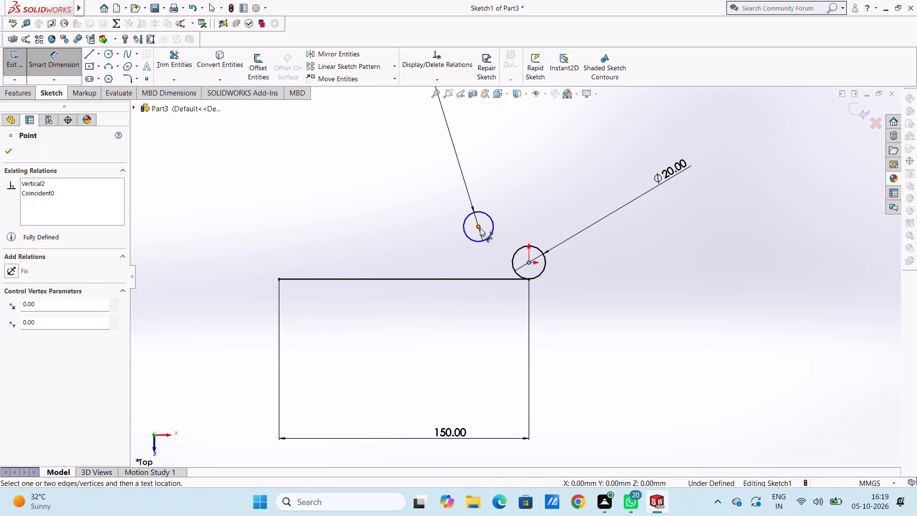
pyautogui.click(480, 228)
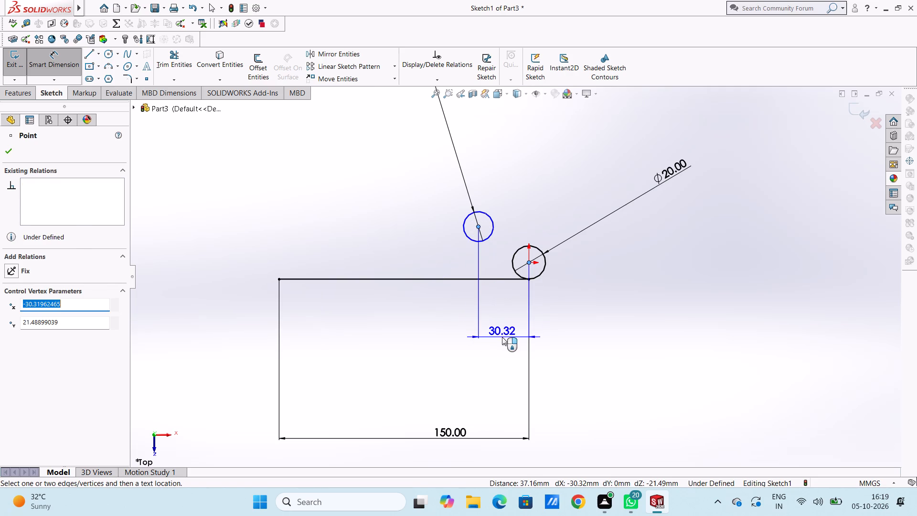
pyautogui.click(502, 337)
pyautogui.write('37')
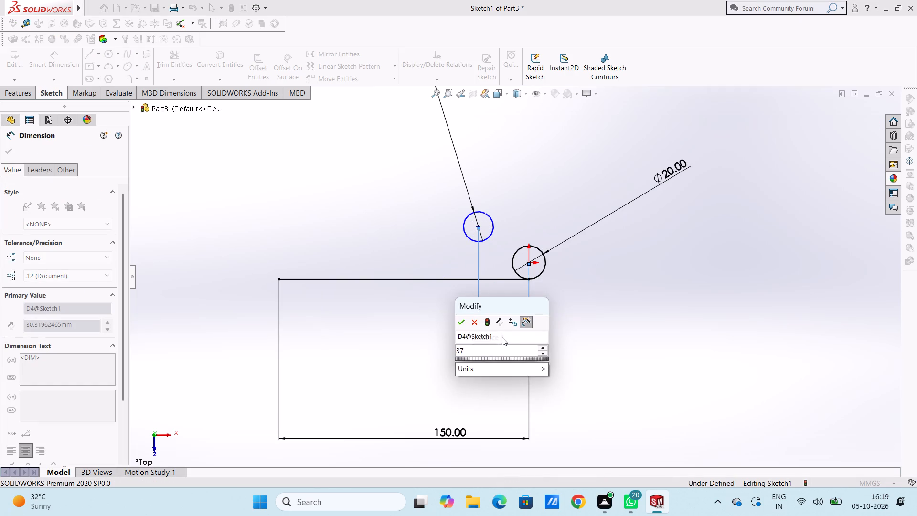
pyautogui.press('Return')
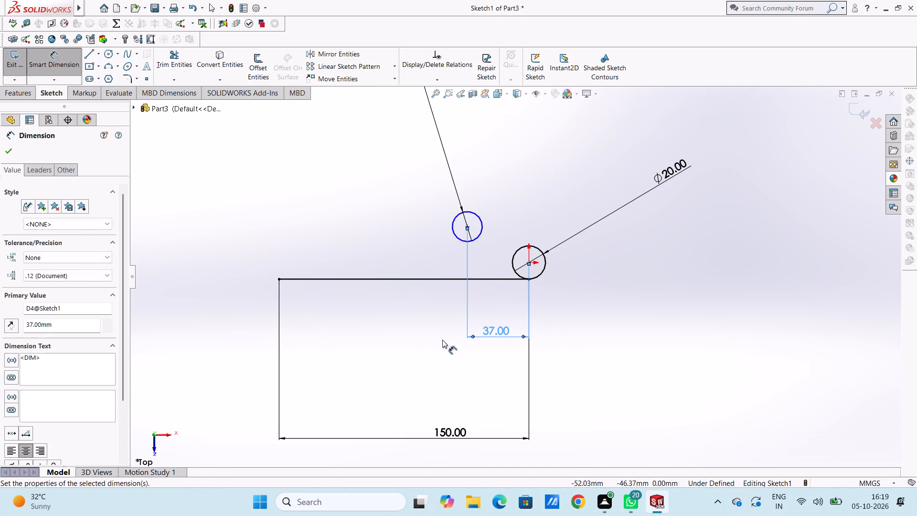
# Dimension the vertical distance between the second circle's centre and the horizontal base line as 38 mm.
pyautogui.click(442, 340)
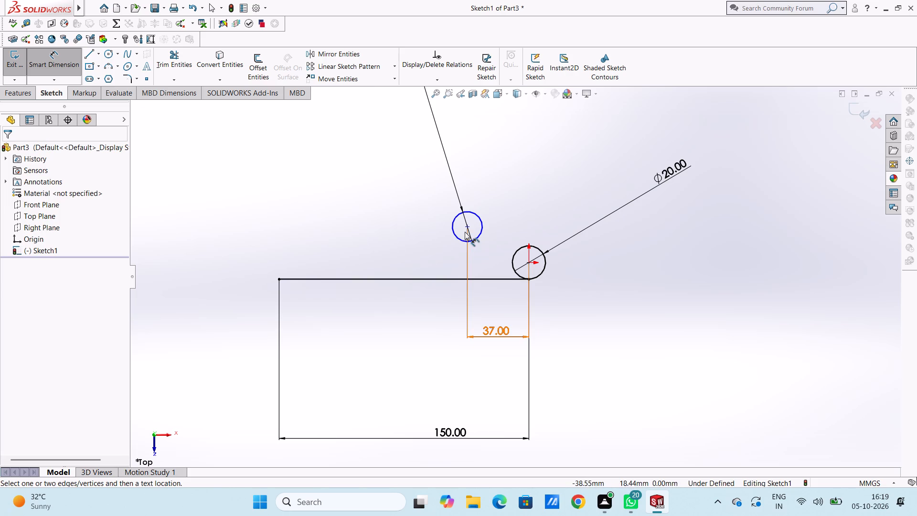
pyautogui.click(468, 228)
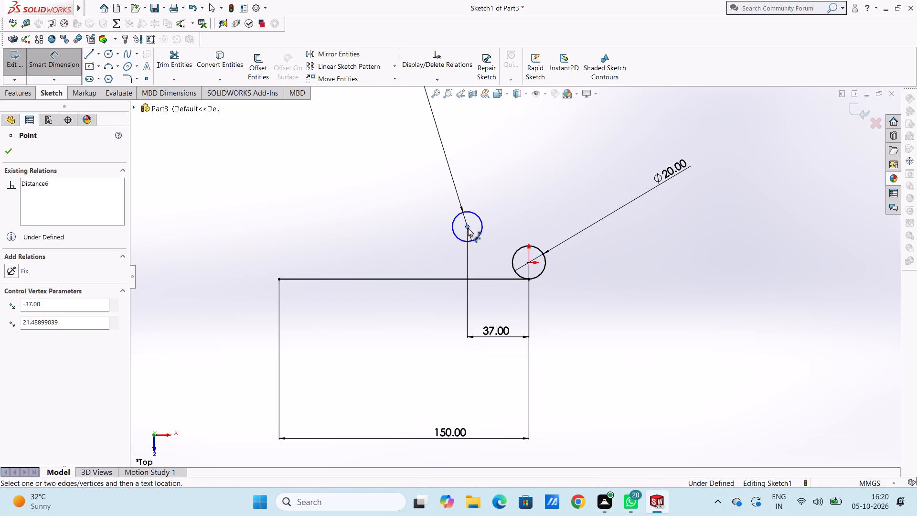
pyautogui.click(436, 279)
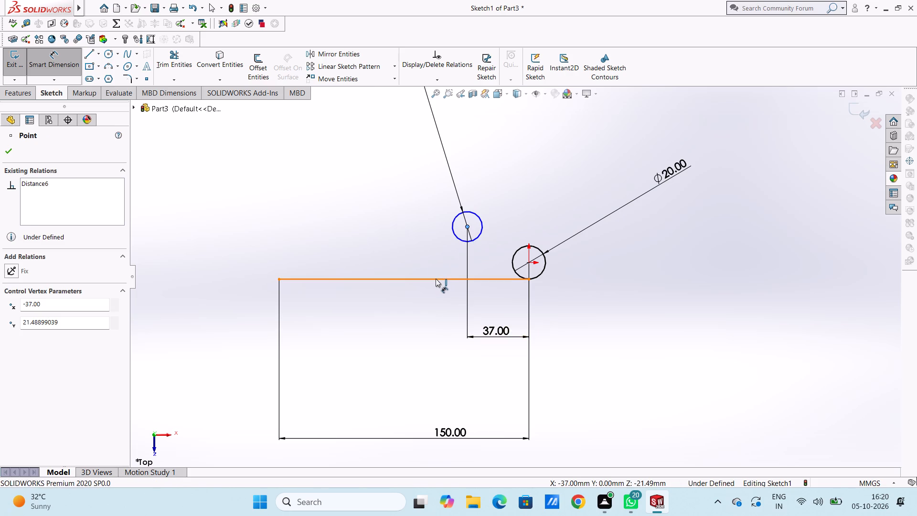
pyautogui.click(424, 246)
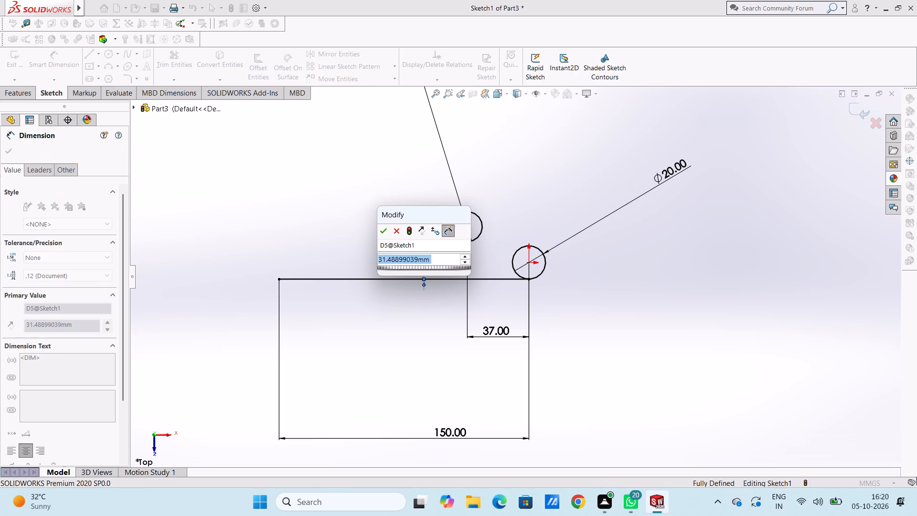
pyautogui.write('38')
pyautogui.press('Return')
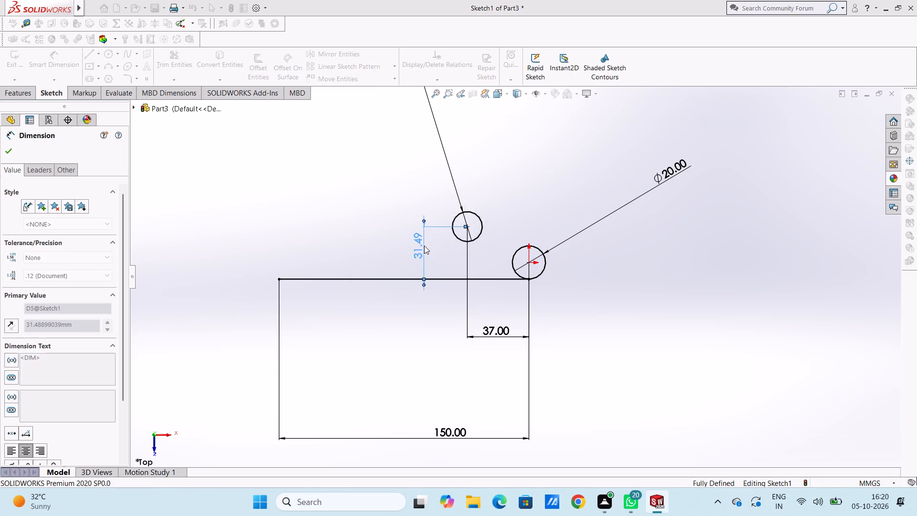
pyautogui.click(395, 214)
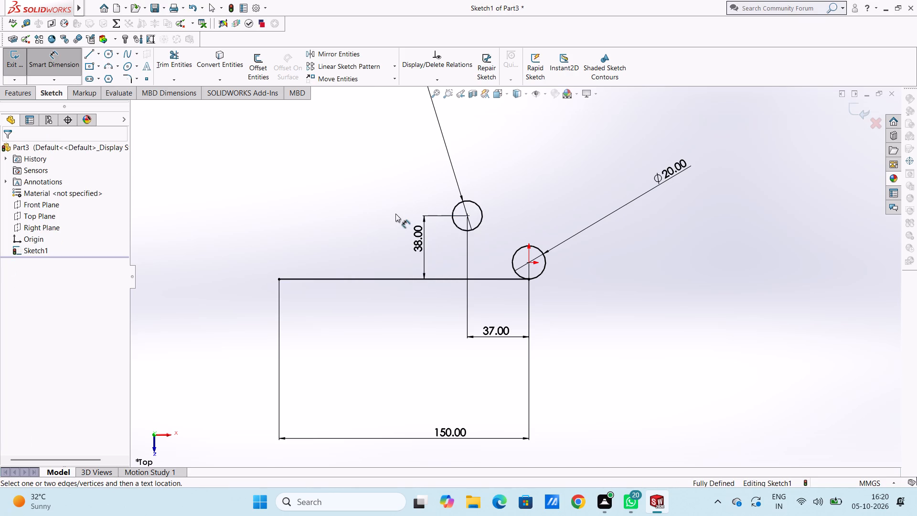
# Sketch a third circle of 11.5 mm radius, centred about 15 mm left of and 95 mm above the origin.
pyautogui.scroll(3, 514, 213)
pyautogui.scroll(-1, 514, 213)
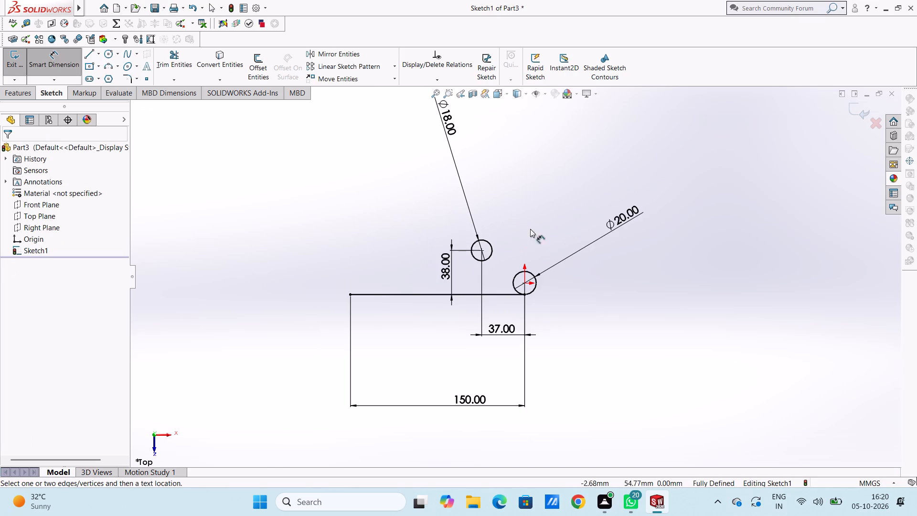
pyautogui.scroll(1, 562, 258)
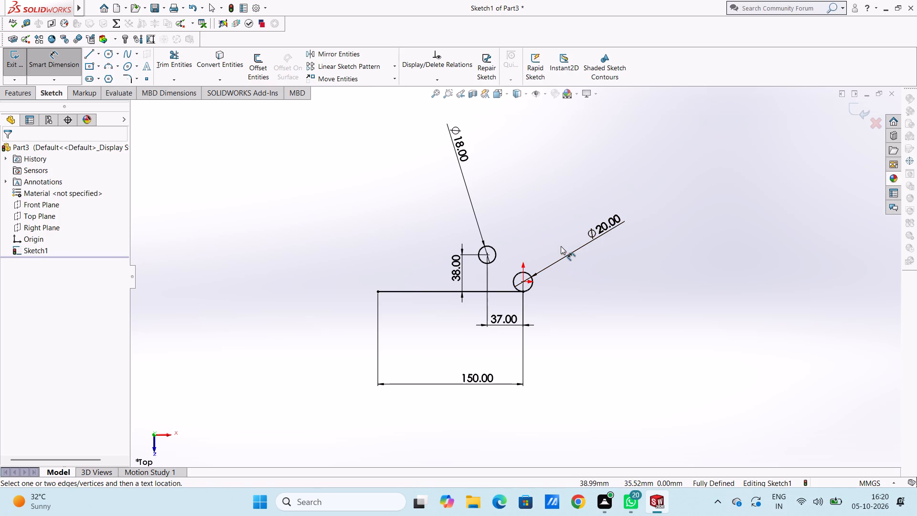
pyautogui.scroll(1, 543, 229)
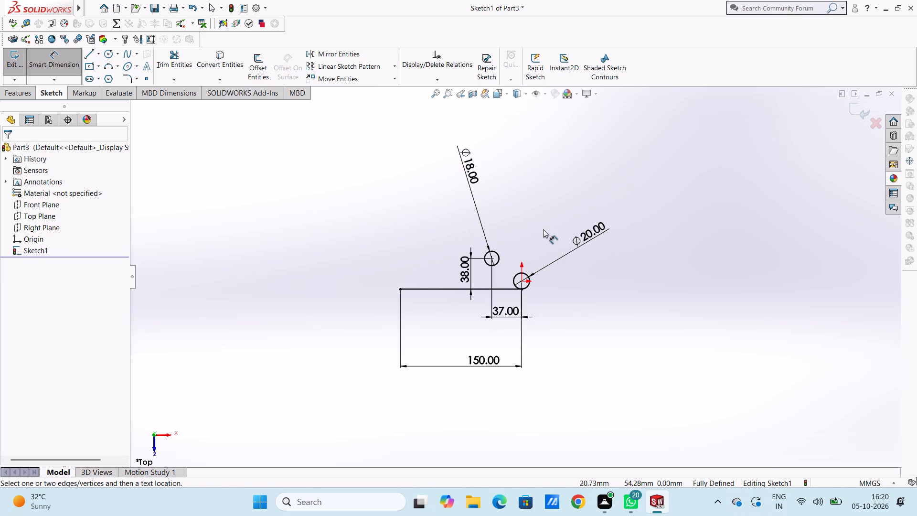
pyautogui.click(110, 54)
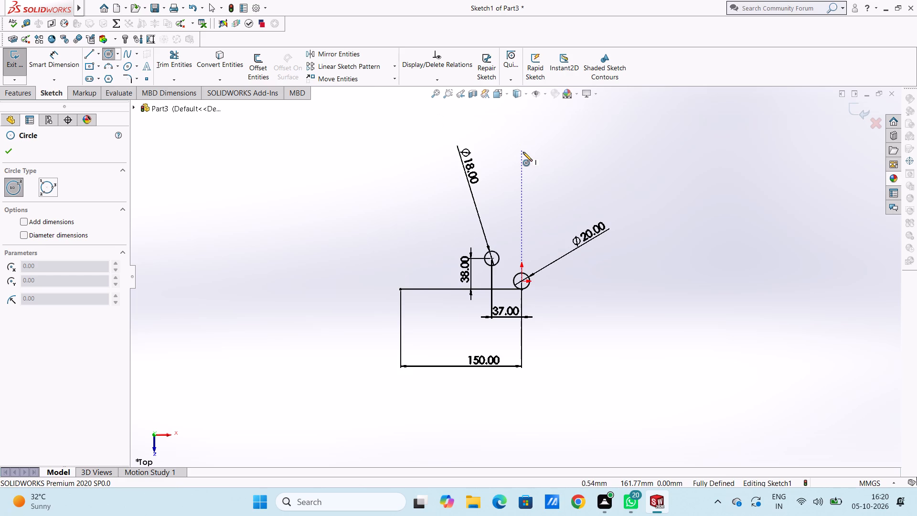
pyautogui.click(509, 204)
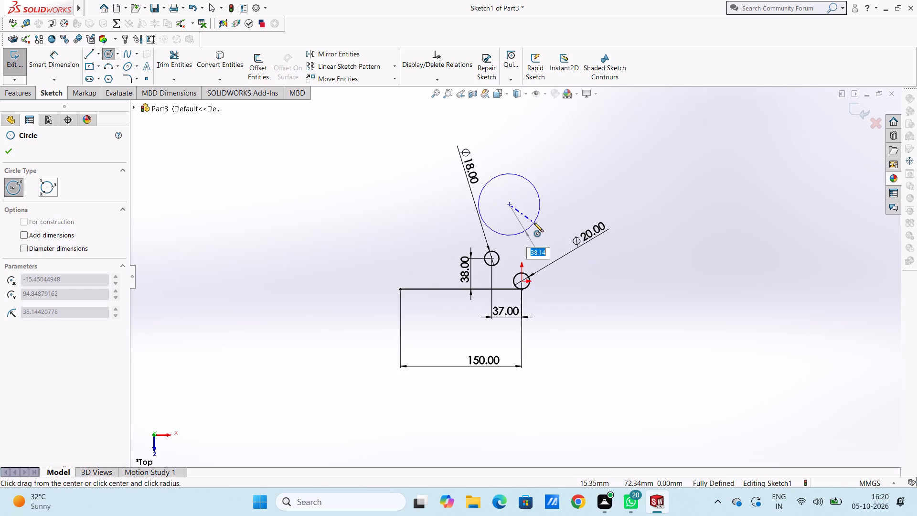
pyautogui.write('11.5')
pyautogui.press('Return')
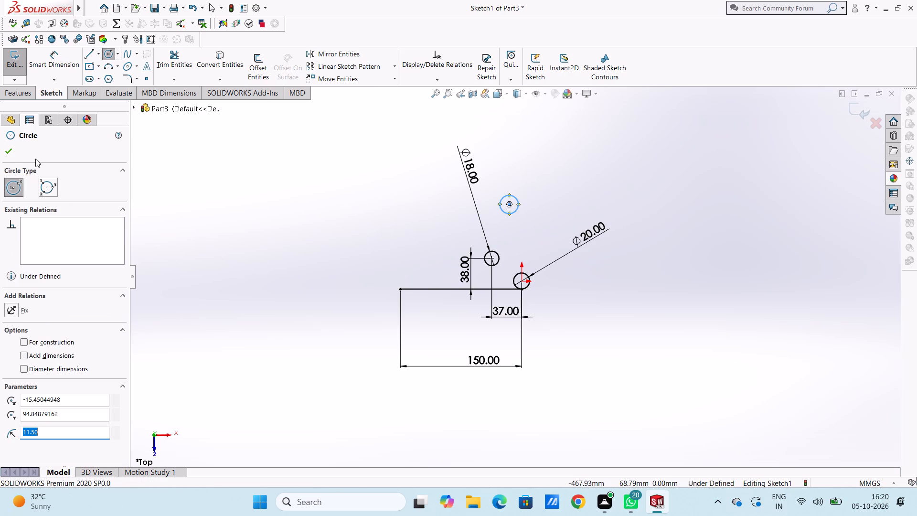
pyautogui.click(11, 153)
# Add a diameter dimension to the third circle, the uppermost one in the sketch.
pyautogui.click(54, 68)
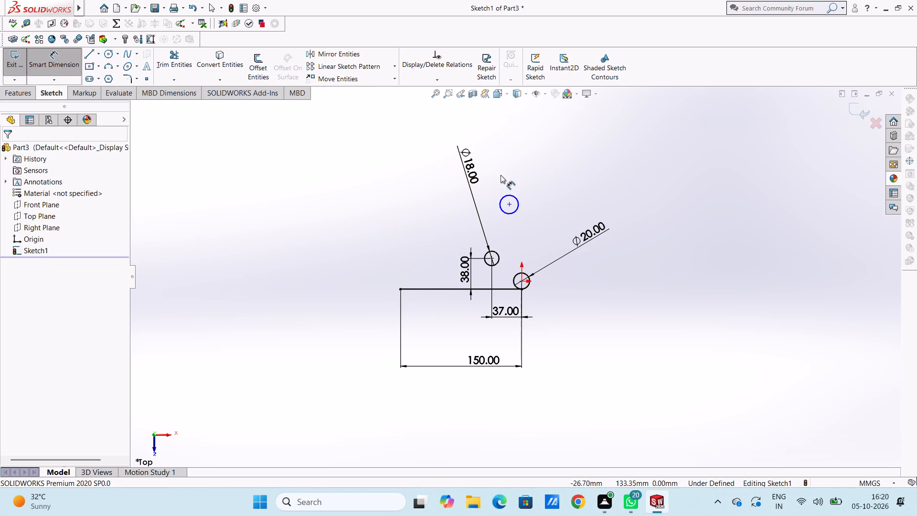
pyautogui.click(512, 195)
pyautogui.click(587, 138)
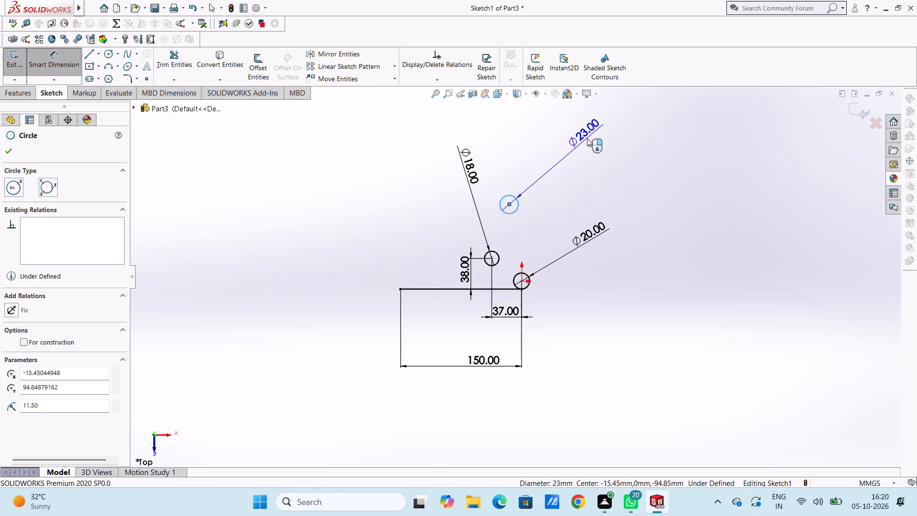
pyautogui.click(546, 128)
pyautogui.click(533, 136)
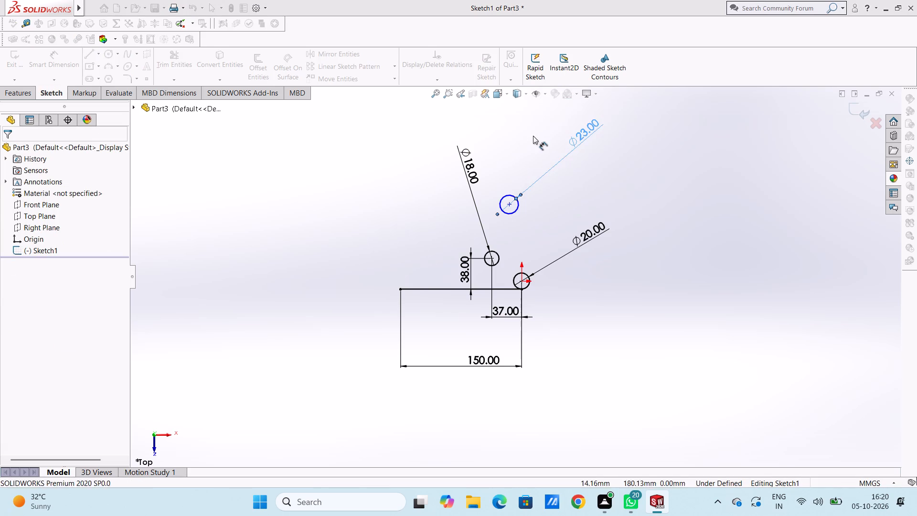
# Dimension the vertical distance between the third circle's centre and the horizontal base line as 84 mm.
pyautogui.click(509, 206)
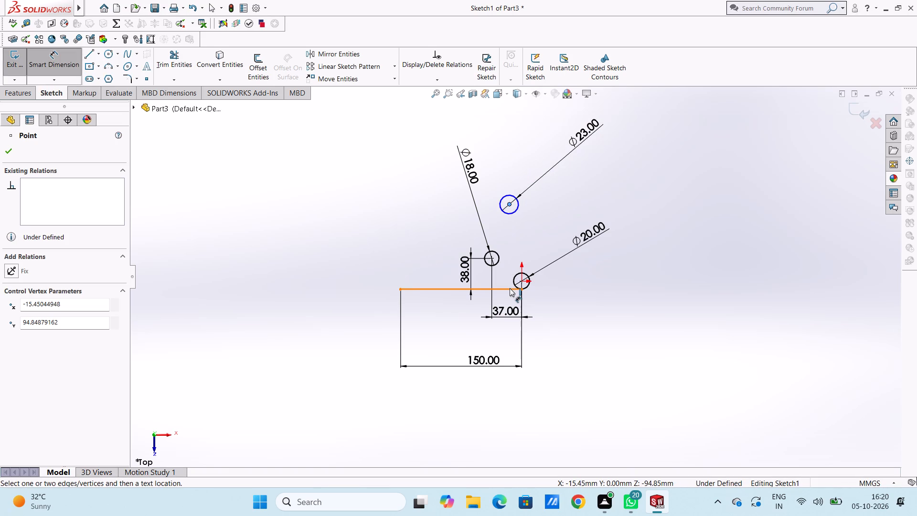
pyautogui.click(510, 288)
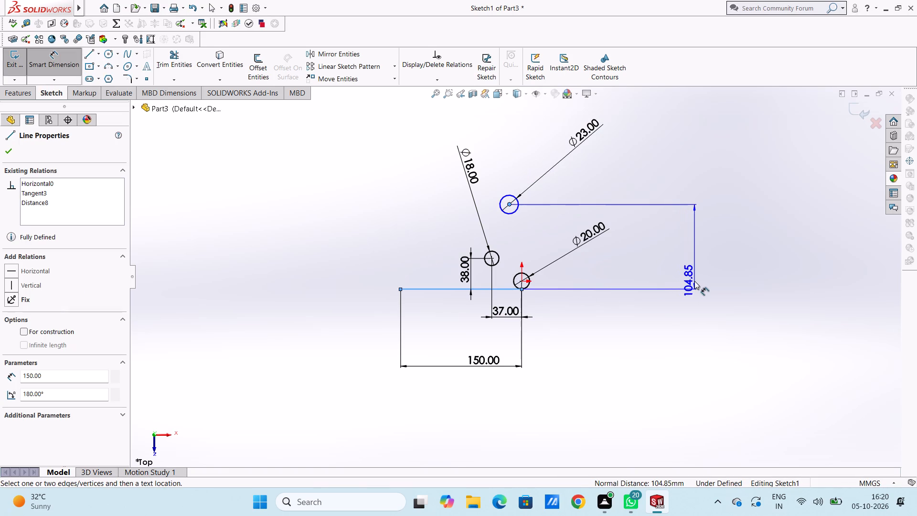
pyautogui.click(694, 281)
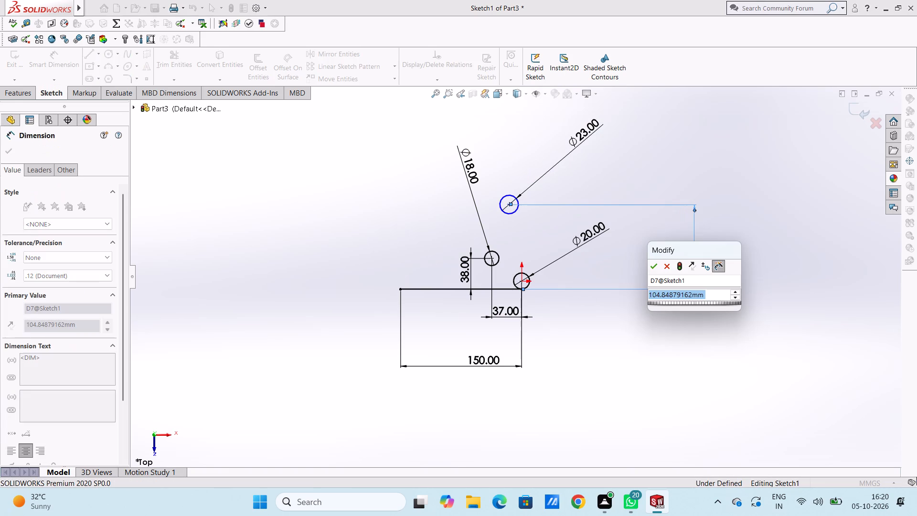
pyautogui.write('84')
pyautogui.press('Return')
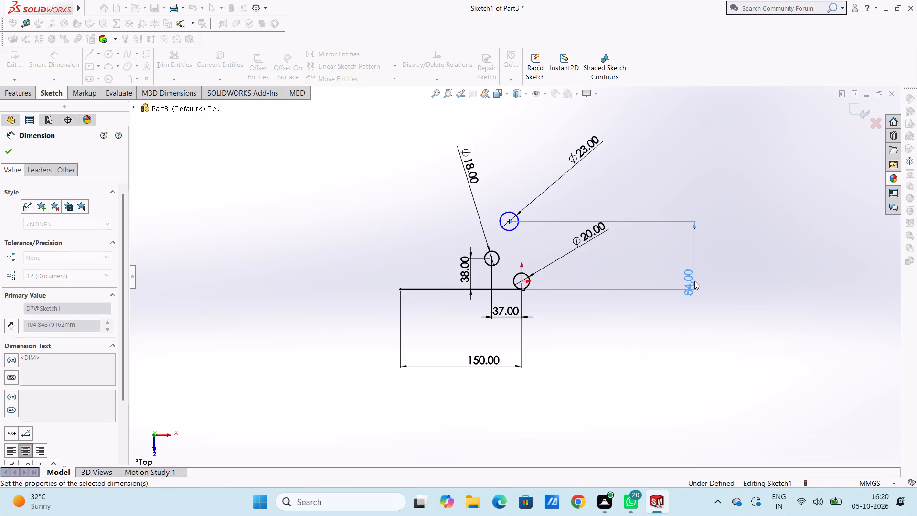
pyautogui.click(498, 171)
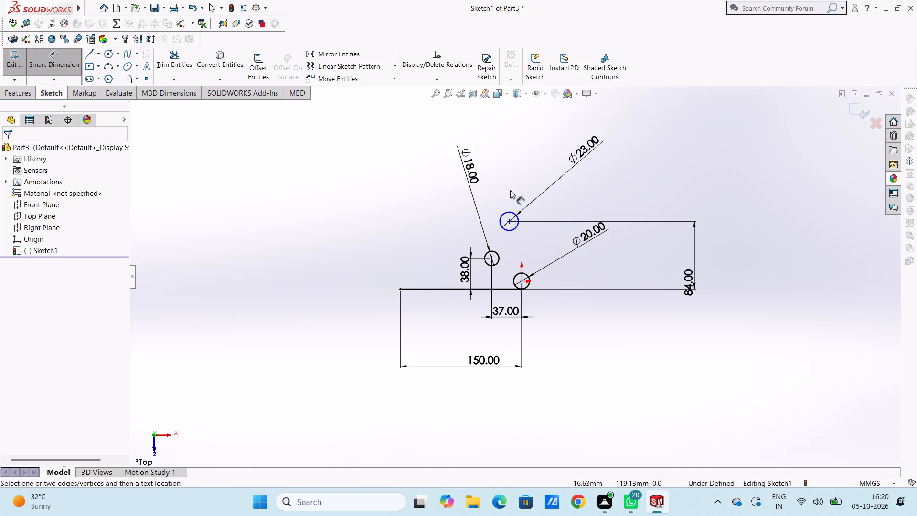
# Dimension the horizontal distance between the centres of the second and third circles as 11.5 mm.
pyautogui.click(510, 222)
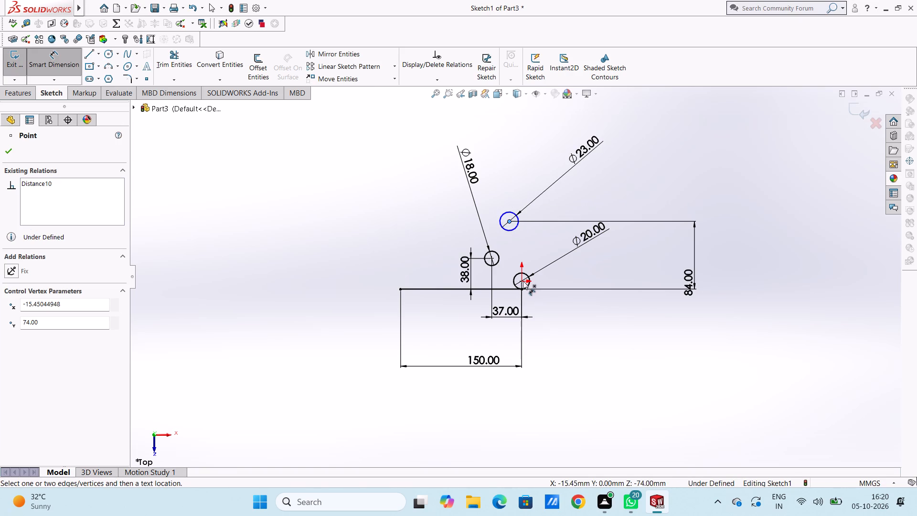
pyautogui.click(519, 281)
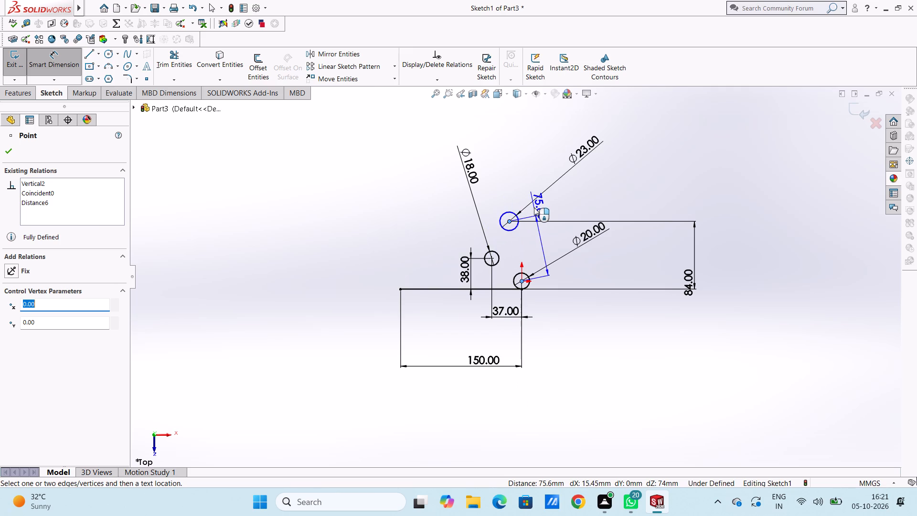
pyautogui.press('Escape')
pyautogui.click(494, 258)
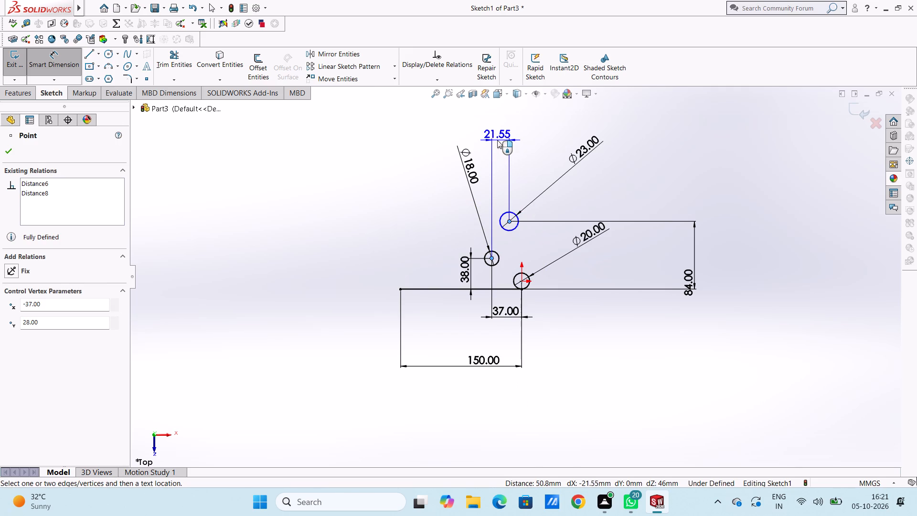
pyautogui.click(497, 140)
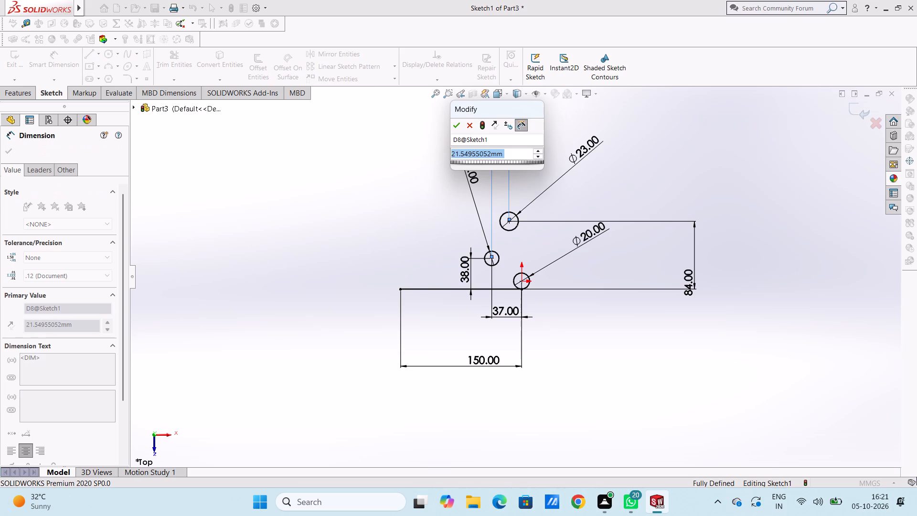
pyautogui.write('11.5')
pyautogui.press('Return')
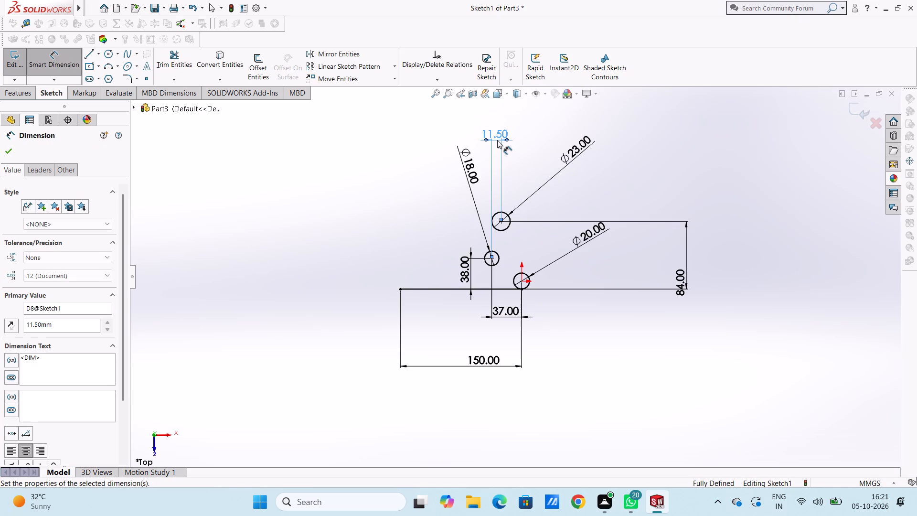
pyautogui.click(414, 230)
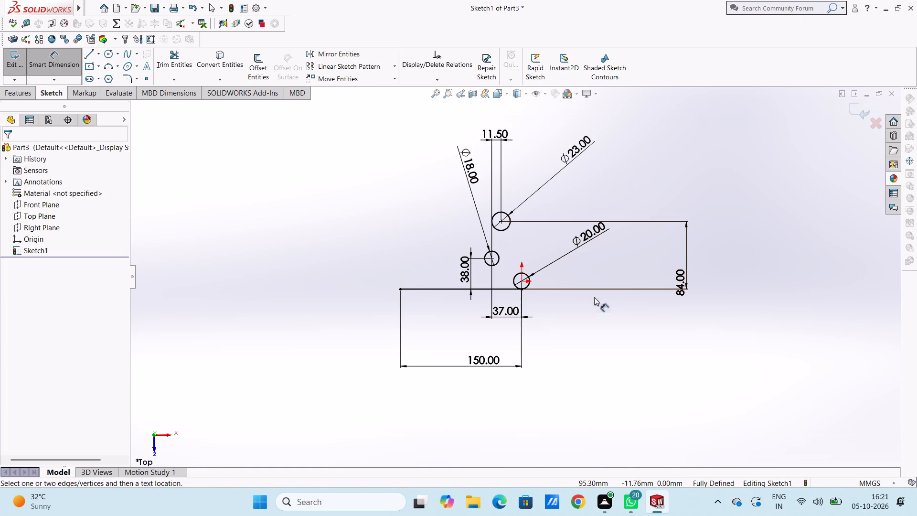
pyautogui.scroll(-2, 589, 350)
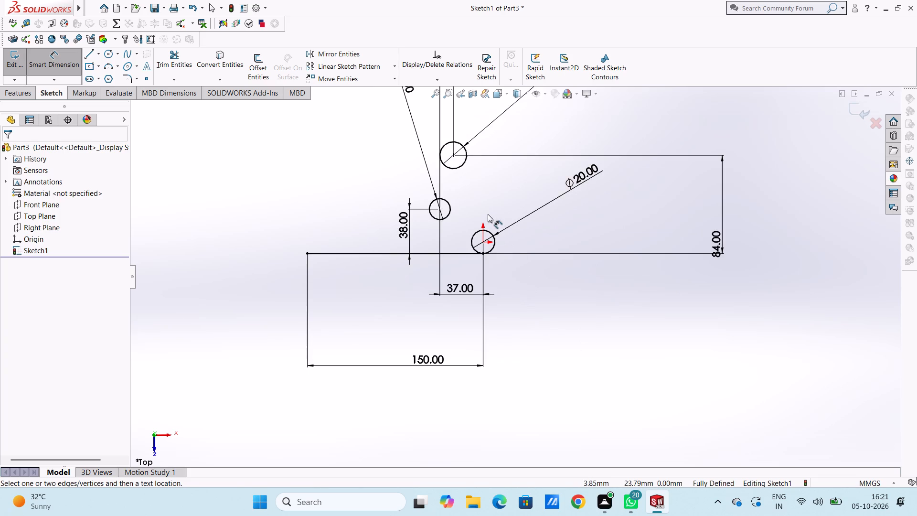
pyautogui.scroll(2, 488, 214)
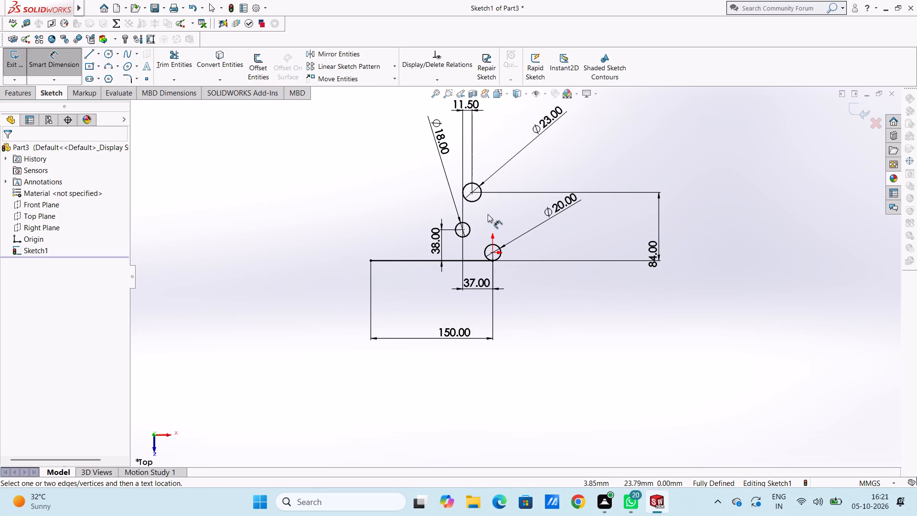
pyautogui.press('Escape')
pyautogui.press('Escape')
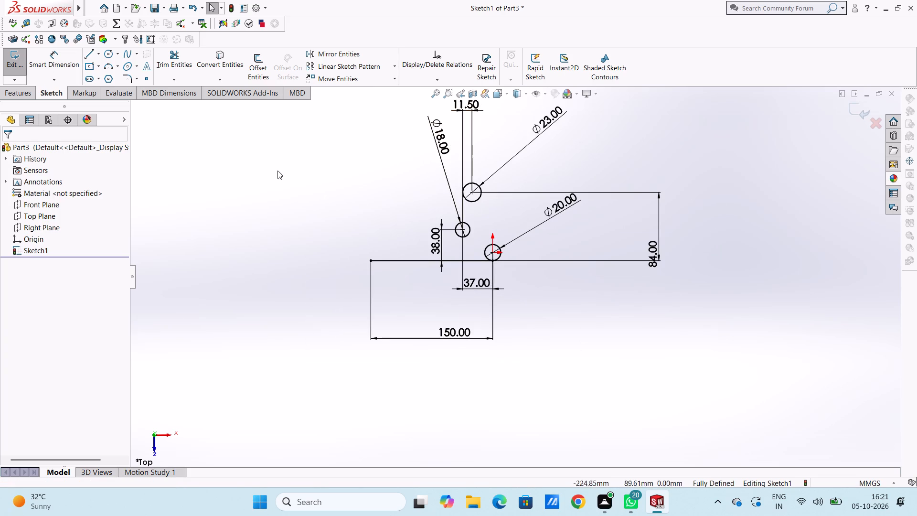
pyautogui.press('Escape')
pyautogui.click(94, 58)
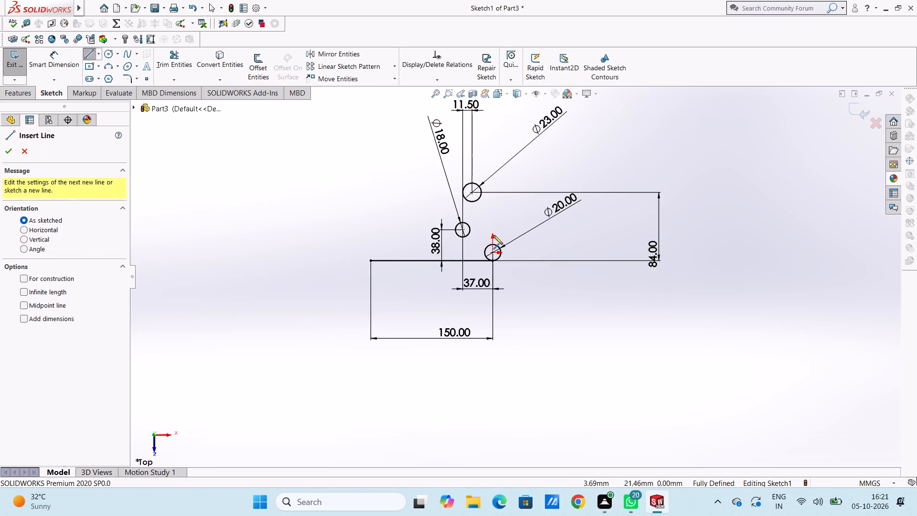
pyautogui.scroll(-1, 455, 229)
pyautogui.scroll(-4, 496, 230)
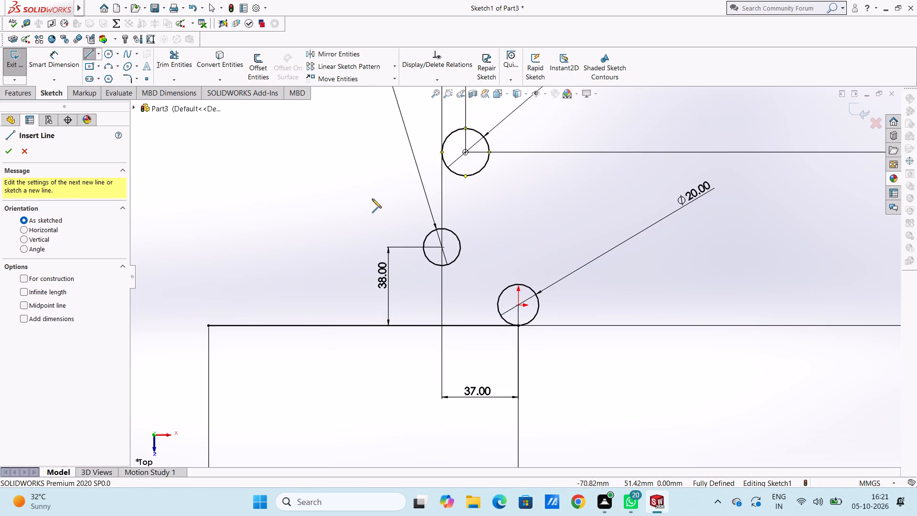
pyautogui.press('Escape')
# Set the horizontal distance between the centres of the second and third circles to 7.5 mm.
pyautogui.scroll(4, 372, 199)
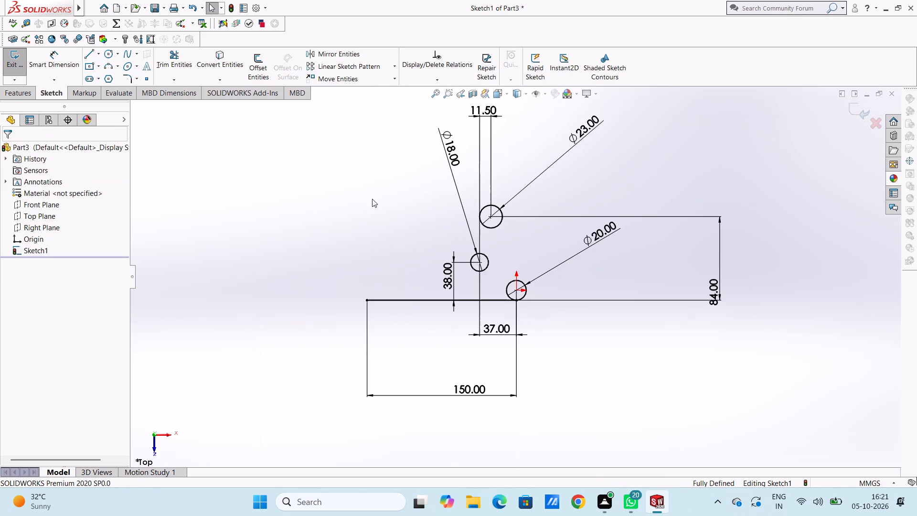
pyautogui.doubleClick(487, 116)
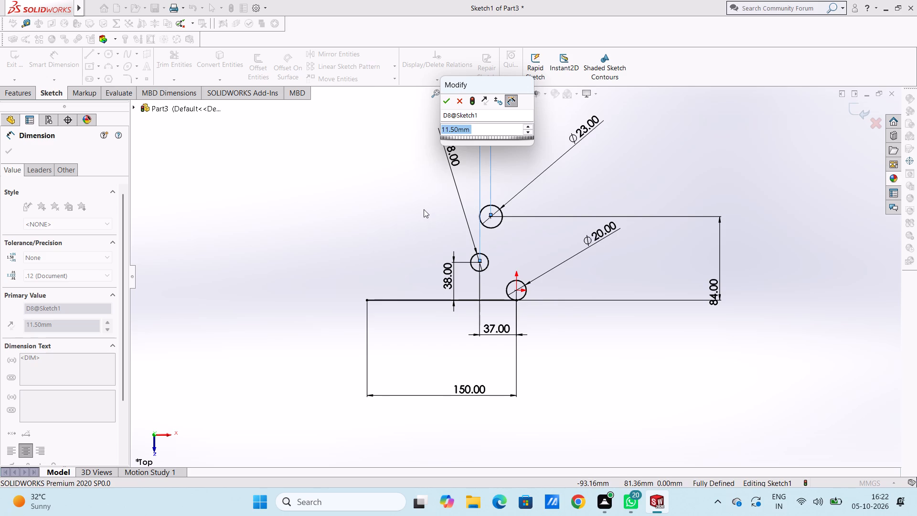
pyautogui.write('7.5')
pyautogui.press('Return')
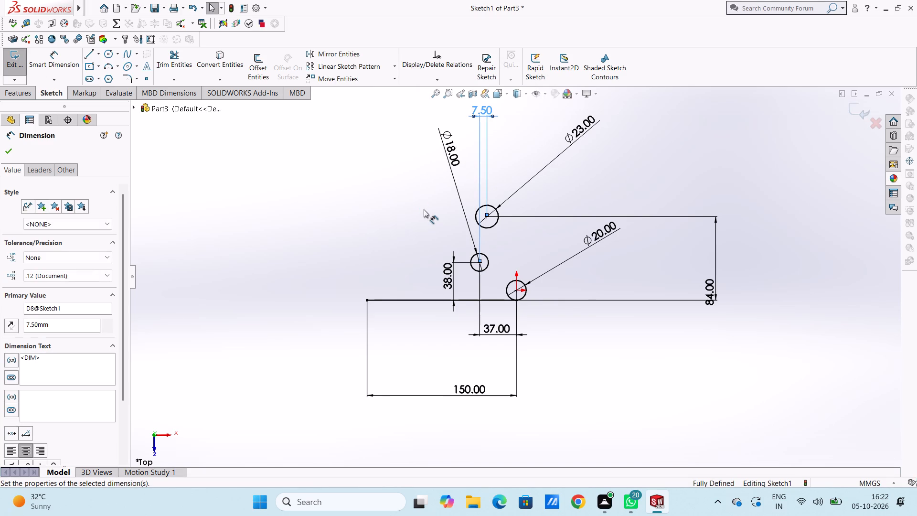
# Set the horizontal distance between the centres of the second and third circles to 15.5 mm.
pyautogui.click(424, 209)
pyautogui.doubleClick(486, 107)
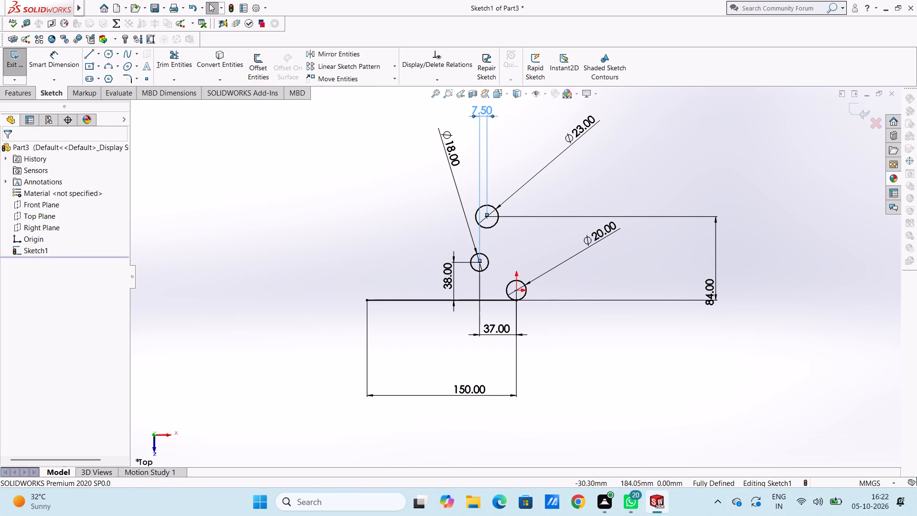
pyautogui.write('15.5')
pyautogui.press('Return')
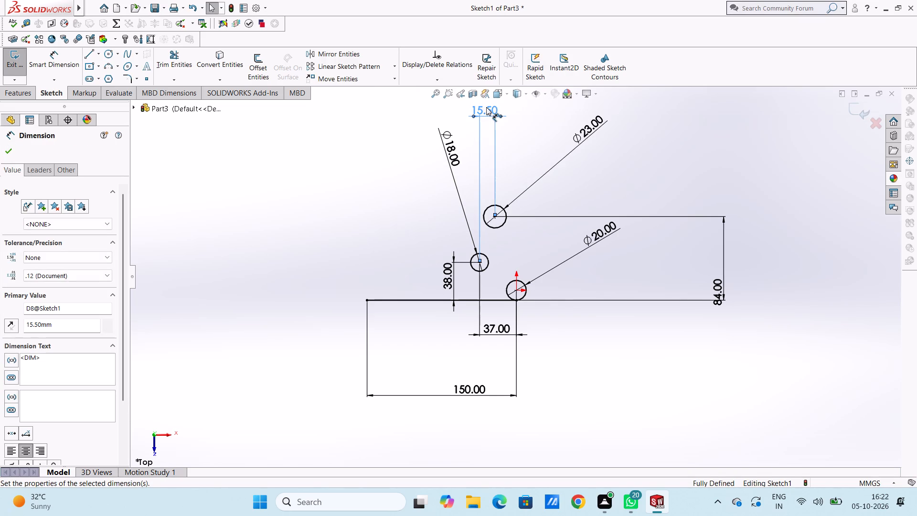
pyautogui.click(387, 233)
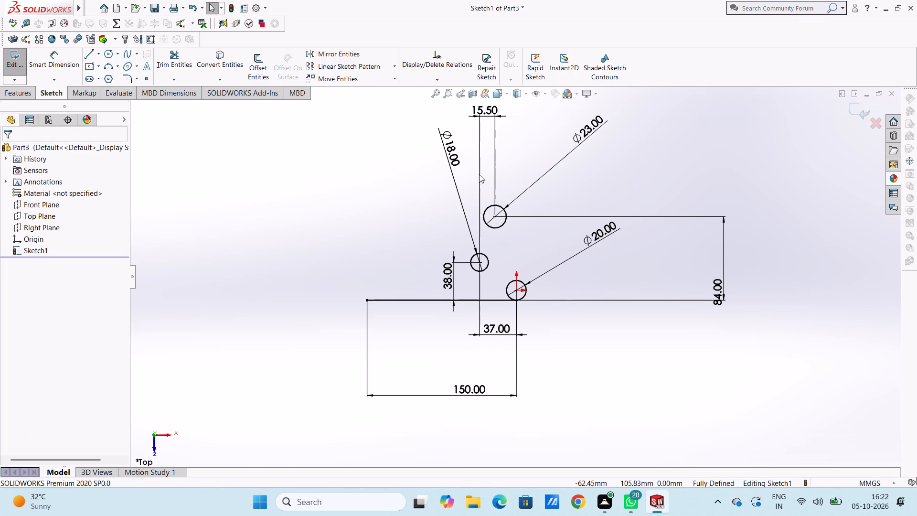
# Set the horizontal distance between the centres of the second and third circles to 20.5 mm.
pyautogui.scroll(1, 504, 160)
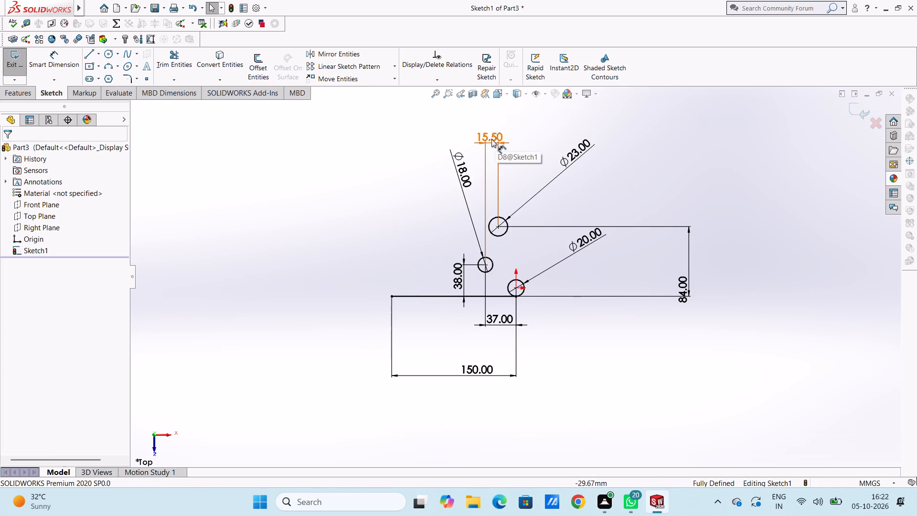
pyautogui.doubleClick(491, 138)
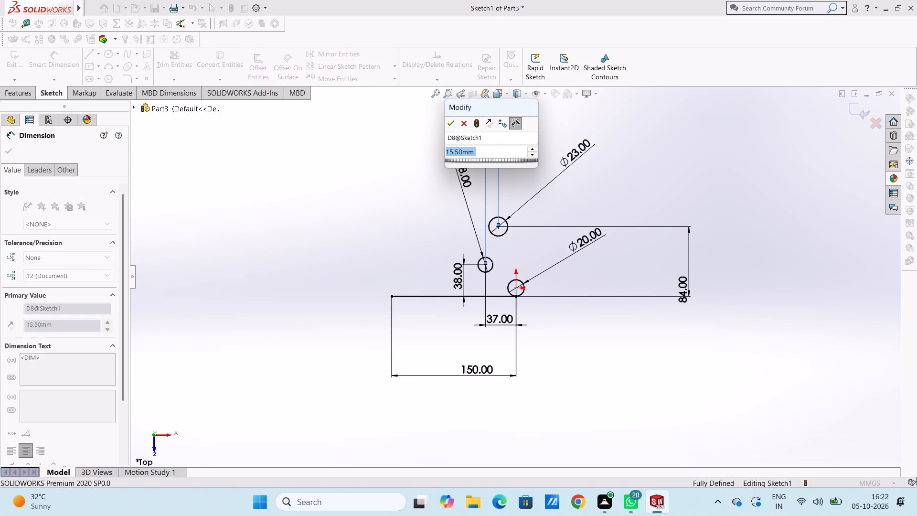
pyautogui.write('20.5')
pyautogui.press('Return')
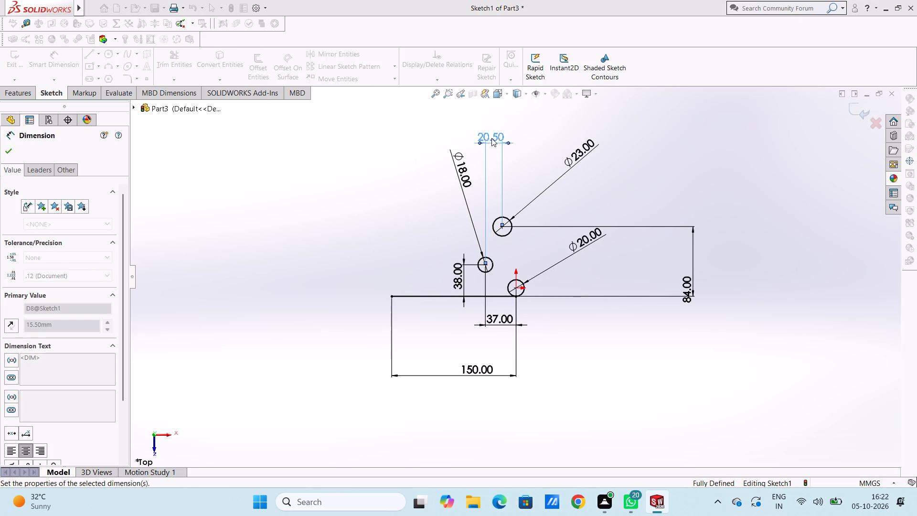
pyautogui.click(423, 208)
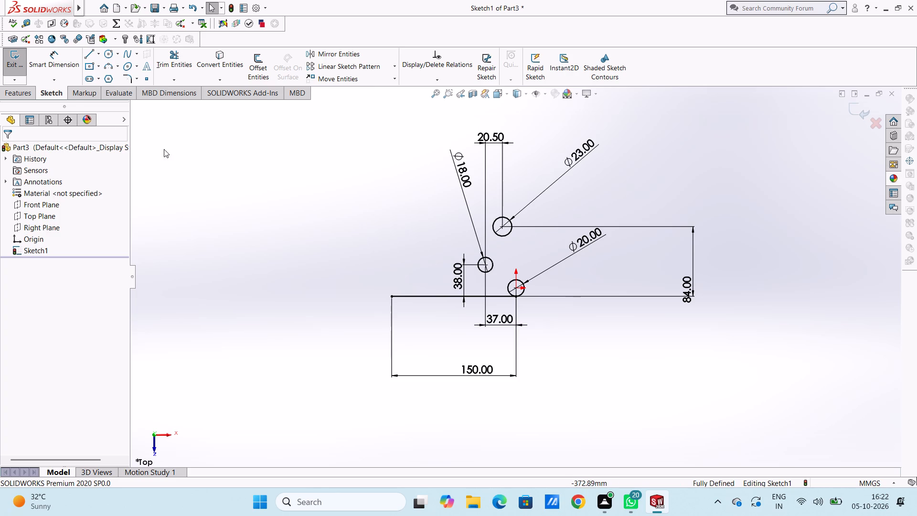
# Sketch a vertical line about 46 mm long from the third circle's left quadrant down to the second circle's right quadrant.
pyautogui.click(85, 56)
pyautogui.scroll(-4, 513, 281)
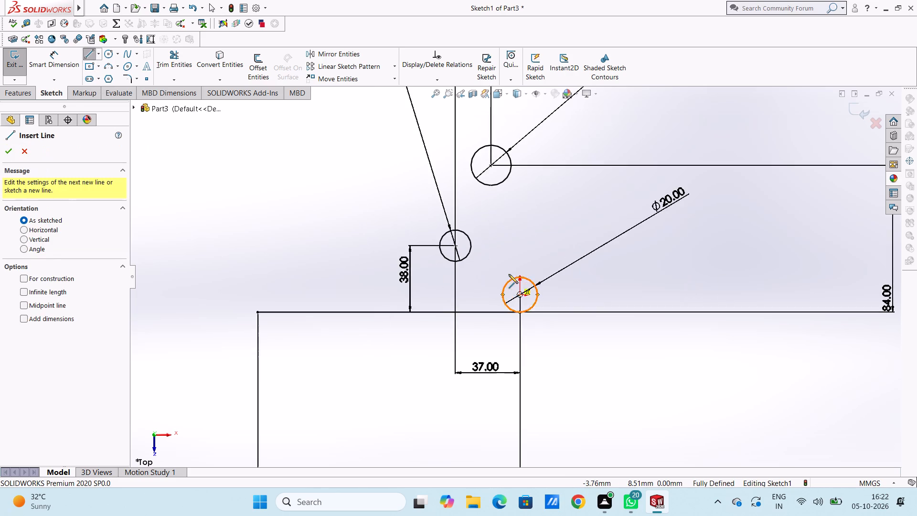
pyautogui.click(470, 164)
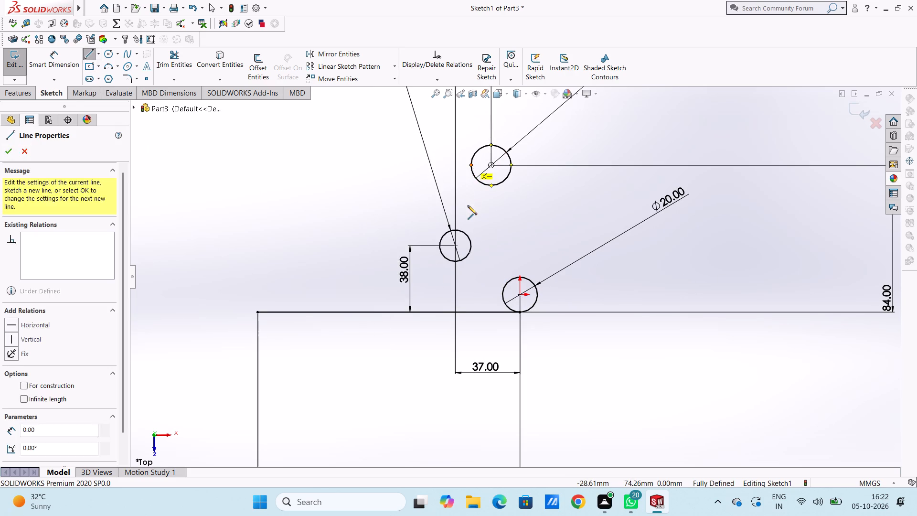
pyautogui.click(471, 247)
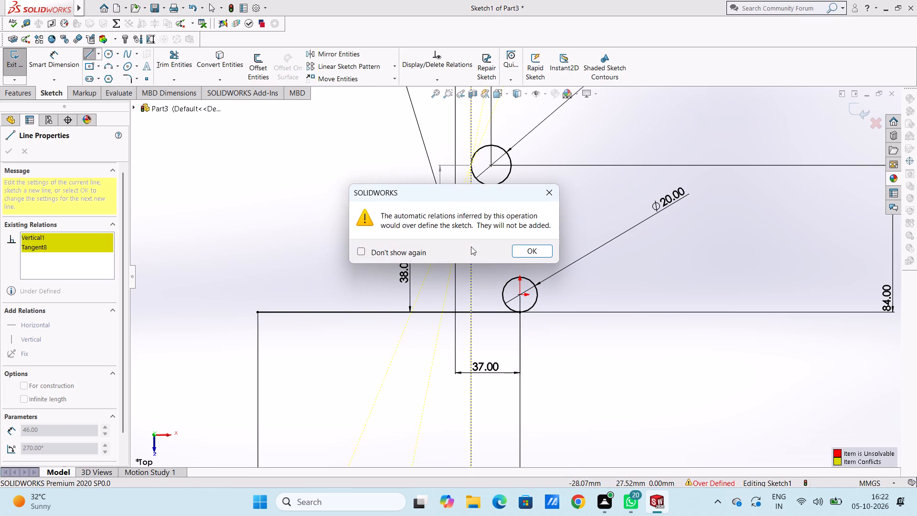
pyautogui.press('Escape')
pyautogui.press('Escape')
pyautogui.press('Escape')
pyautogui.press('Escape')
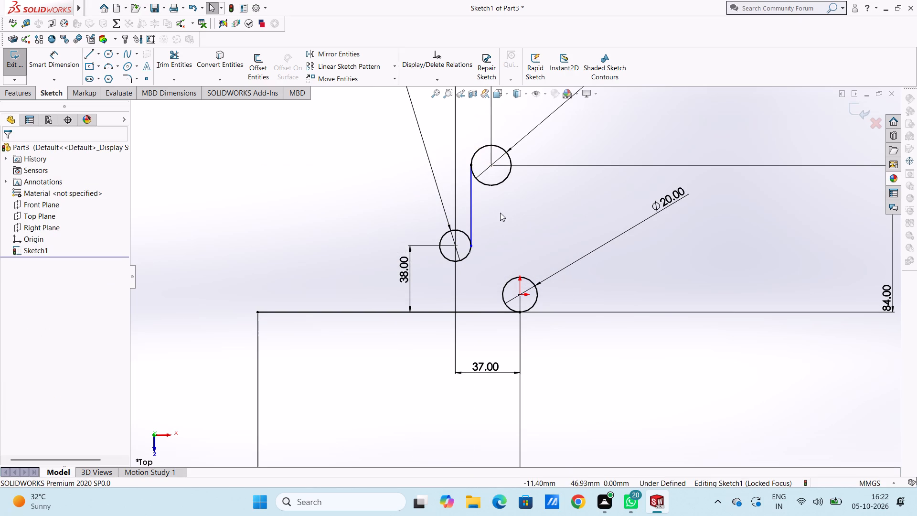
# Add a tangent relation between the new vertical line and the second circle.
pyautogui.click(473, 220)
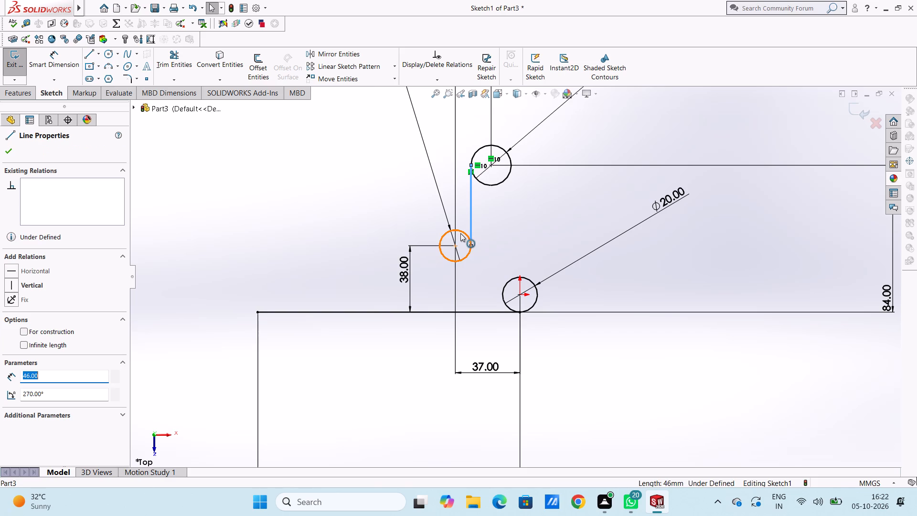
pyautogui.keyDown('ctrl'); pyautogui.click(460, 233); pyautogui.keyUp('ctrl')
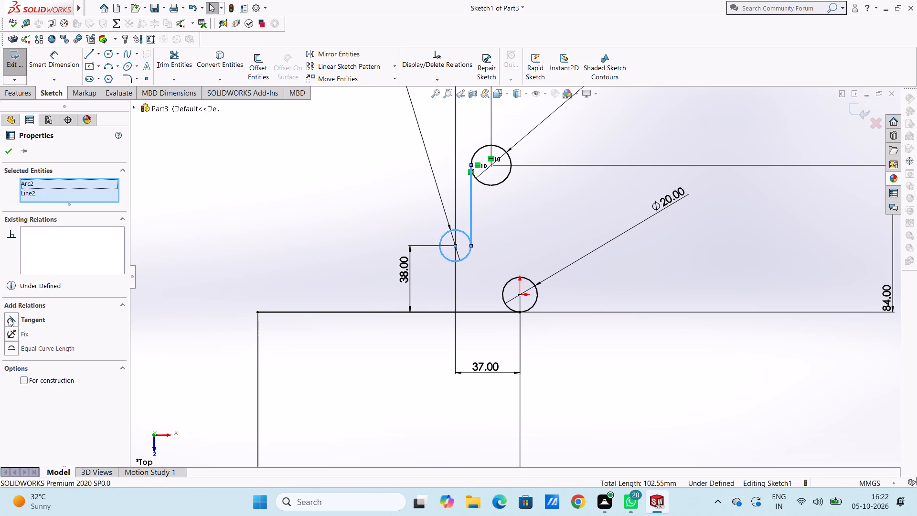
pyautogui.click(9, 318)
pyautogui.click(272, 215)
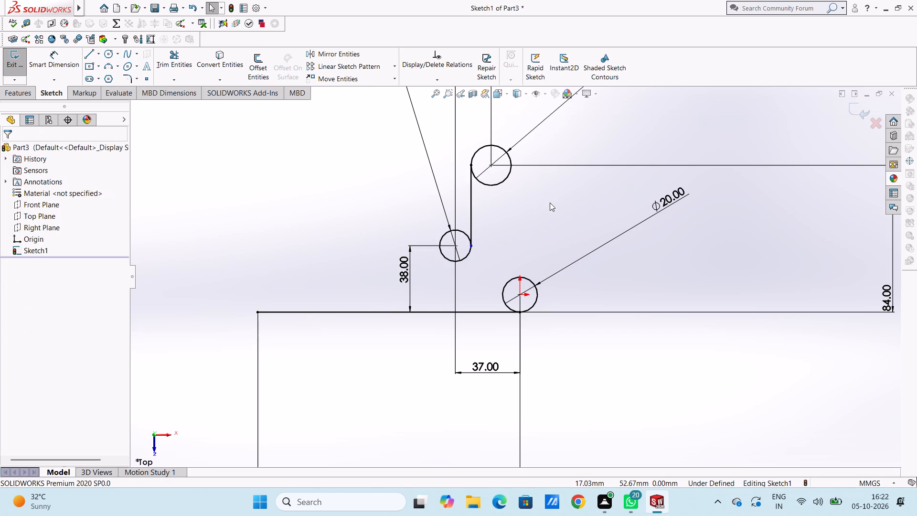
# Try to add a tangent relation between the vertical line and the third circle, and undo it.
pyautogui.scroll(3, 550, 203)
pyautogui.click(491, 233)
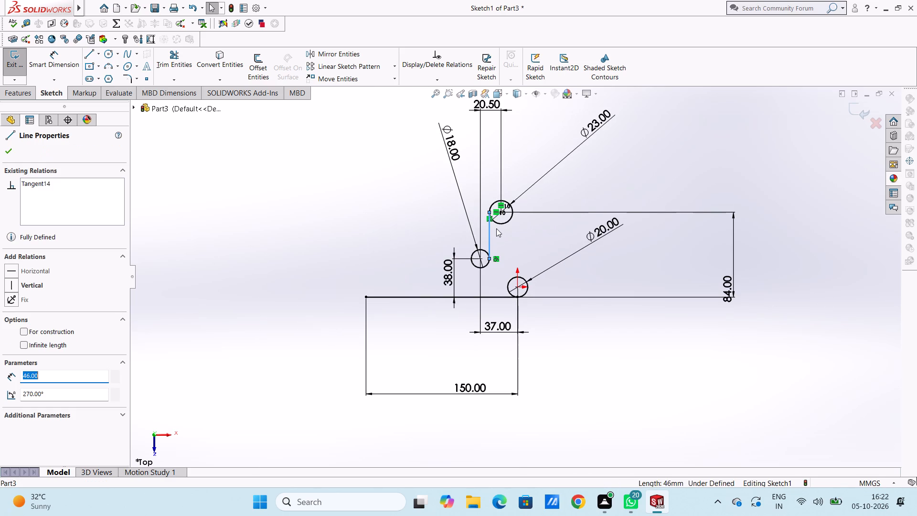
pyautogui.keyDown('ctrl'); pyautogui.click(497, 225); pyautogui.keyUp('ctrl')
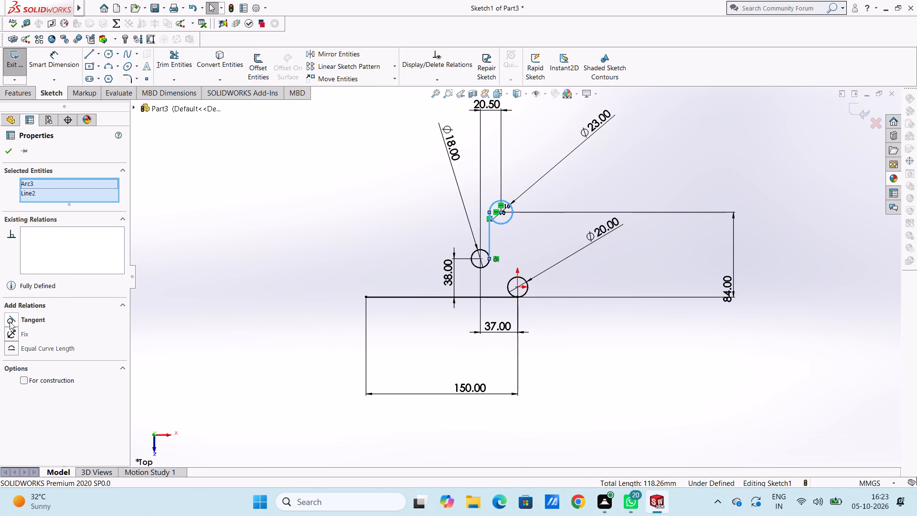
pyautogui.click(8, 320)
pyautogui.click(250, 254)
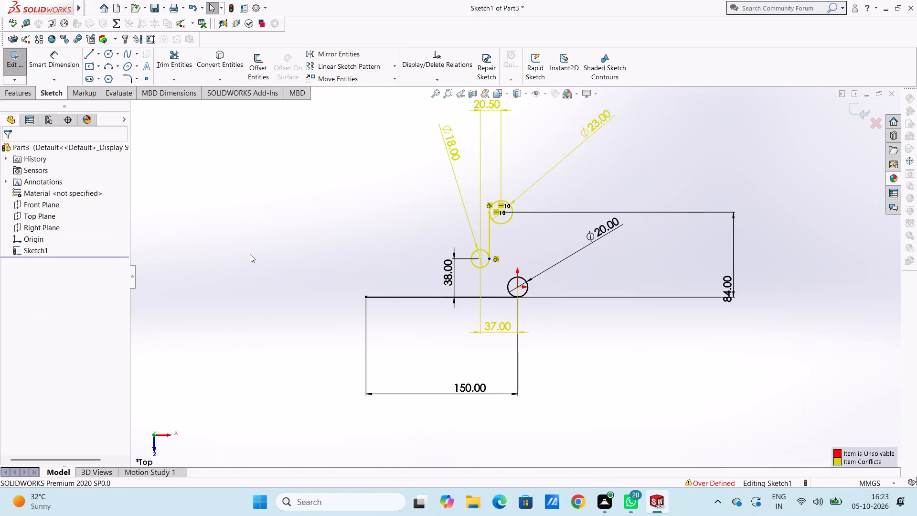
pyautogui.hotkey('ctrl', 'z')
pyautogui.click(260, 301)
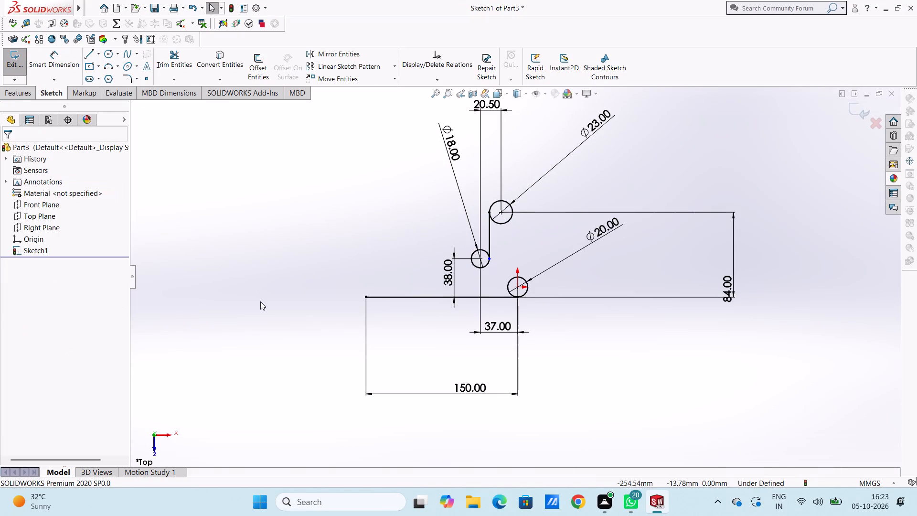
# Sketch a 56 mm vertical line upward from the right quadrant of the 20 mm circle at the origin.
pyautogui.scroll(-1, 583, 224)
pyautogui.scroll(-1, 528, 281)
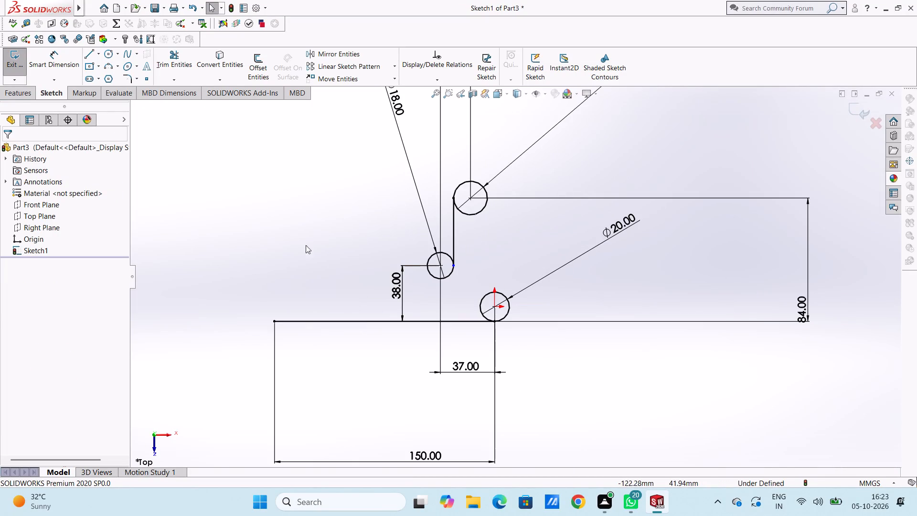
pyautogui.click(86, 55)
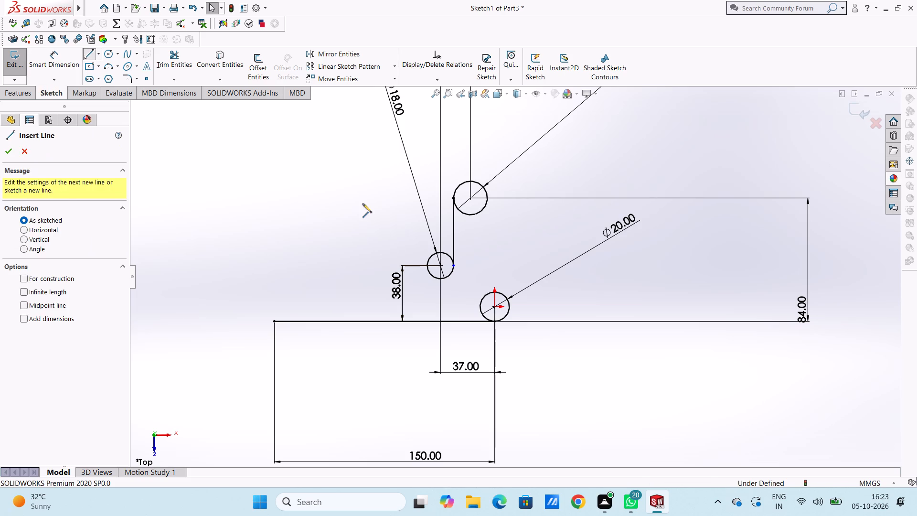
pyautogui.click(510, 307)
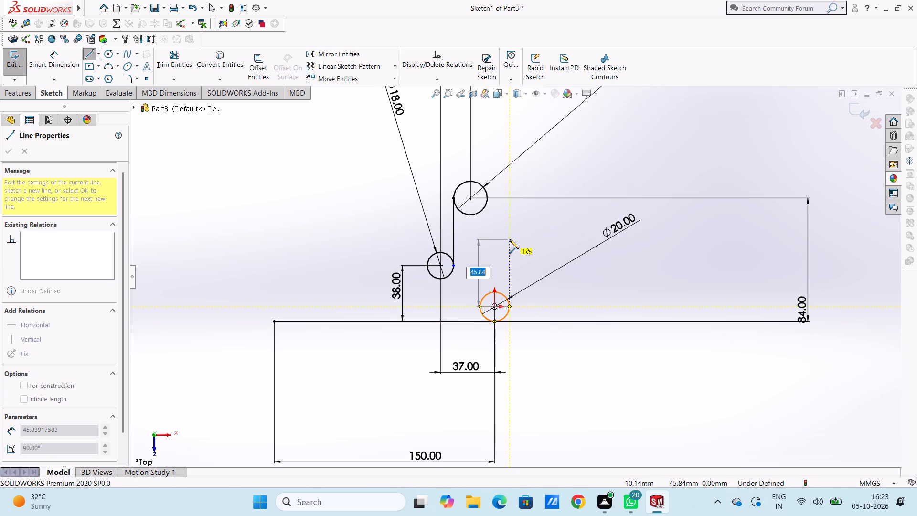
pyautogui.write('56')
pyautogui.press('Return')
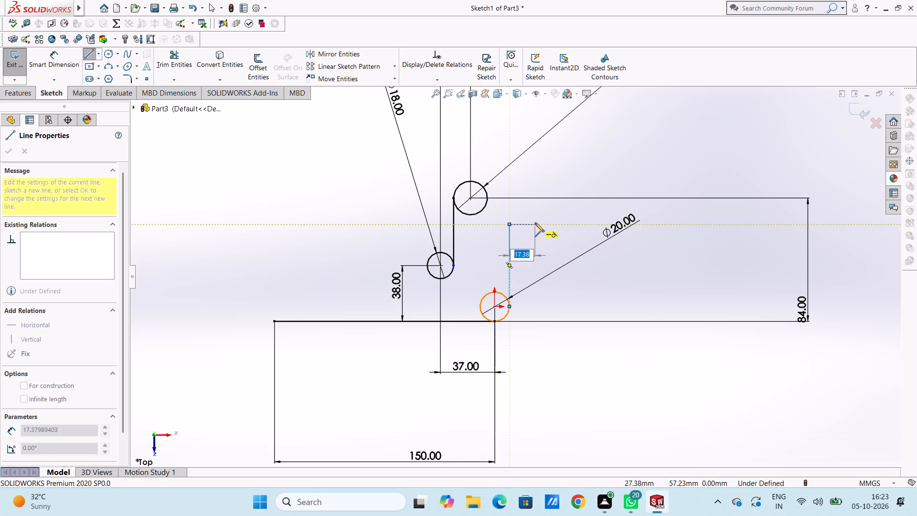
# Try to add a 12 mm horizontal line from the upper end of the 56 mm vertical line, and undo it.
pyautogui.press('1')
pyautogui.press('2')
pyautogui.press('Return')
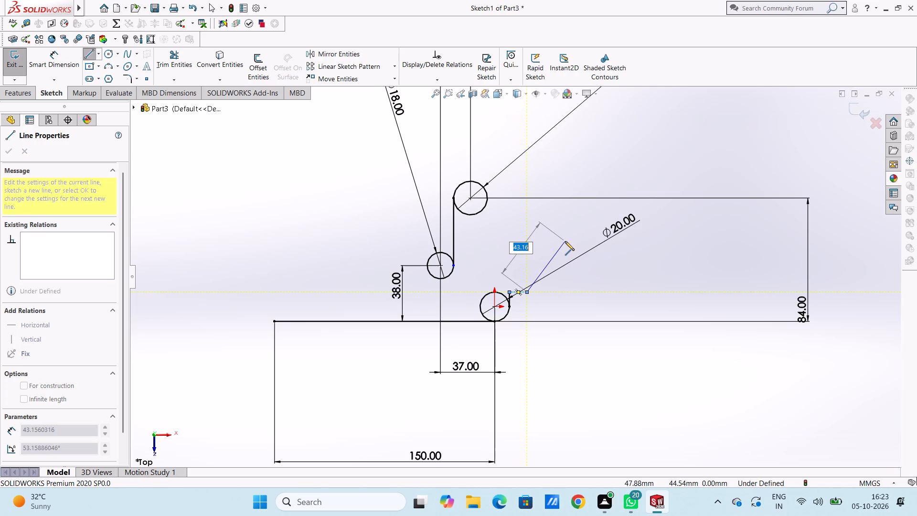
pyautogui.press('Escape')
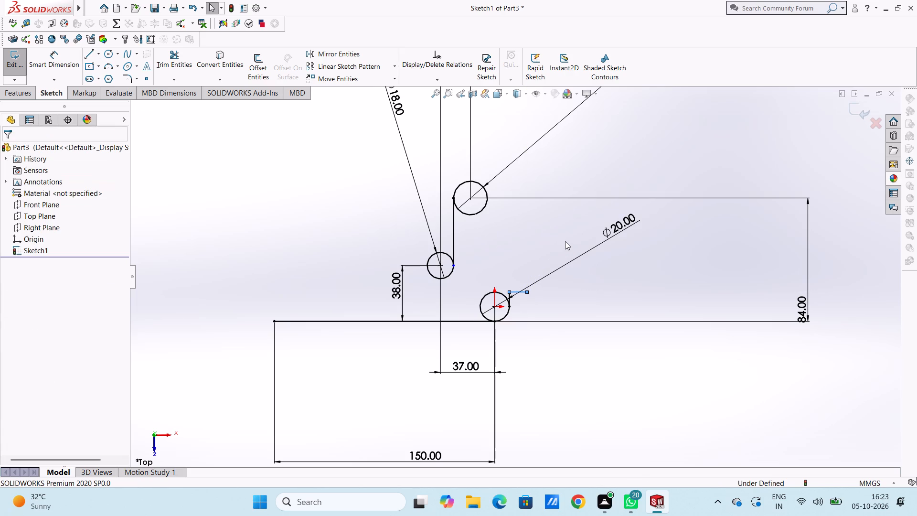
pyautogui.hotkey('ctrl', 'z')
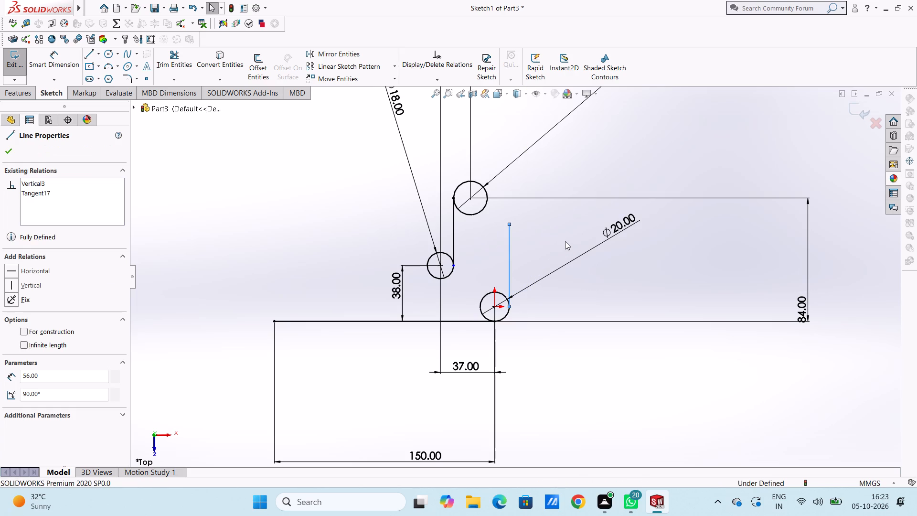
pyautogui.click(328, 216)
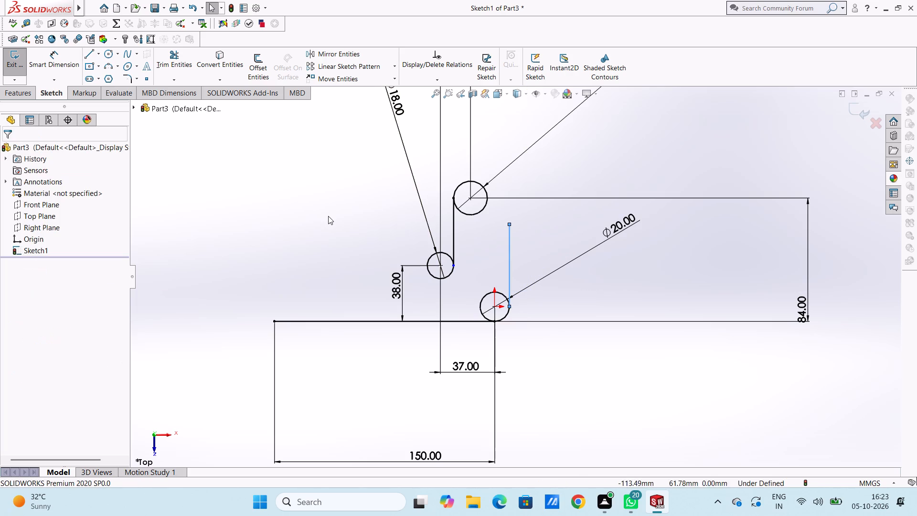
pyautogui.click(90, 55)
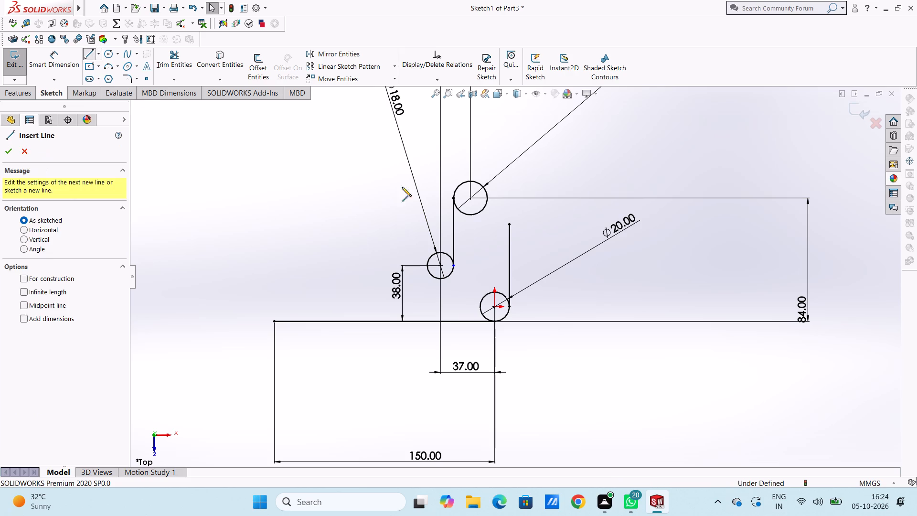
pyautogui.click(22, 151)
# Dimension the length of the vertical line rising from the 20 mm circle as 46 mm.
pyautogui.click(51, 65)
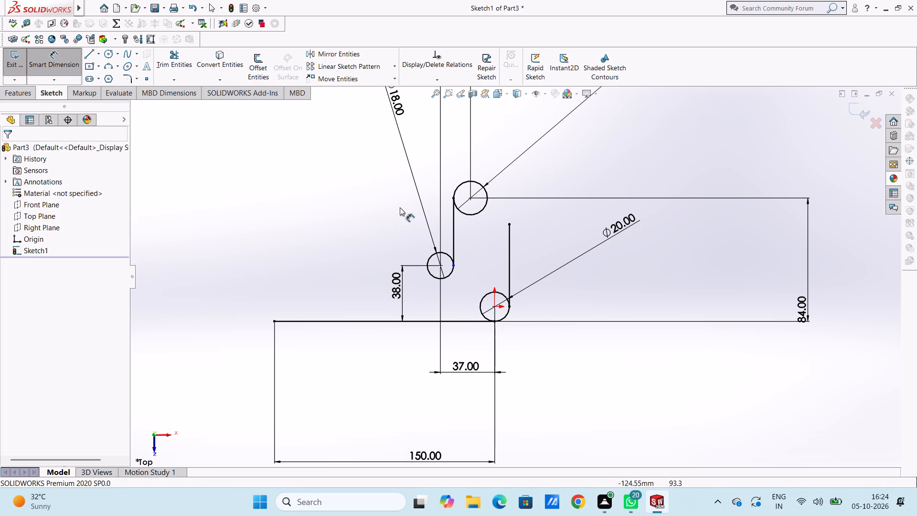
pyautogui.click(510, 252)
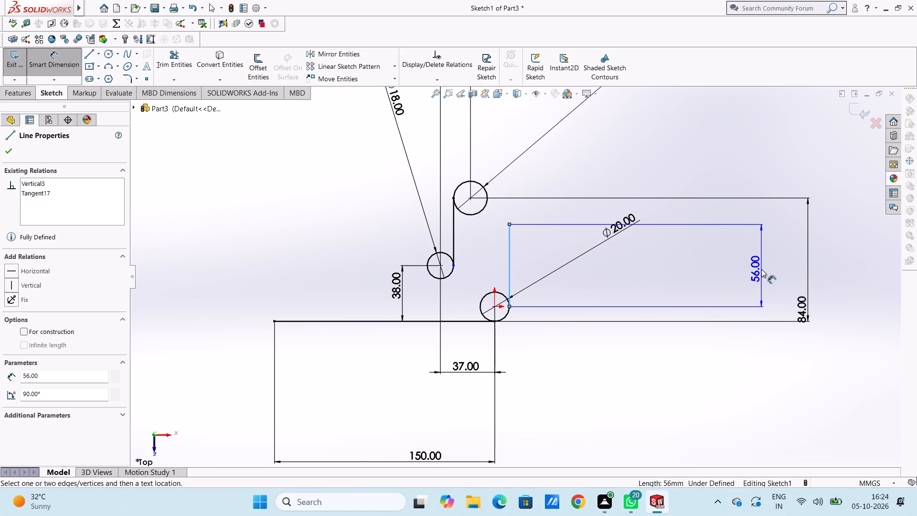
pyautogui.click(761, 269)
pyautogui.write('46')
pyautogui.press('Return')
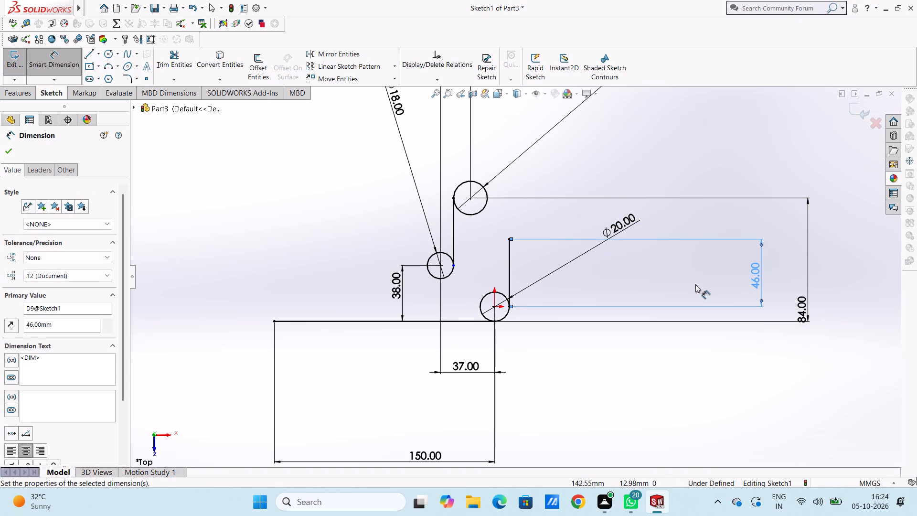
pyautogui.click(690, 282)
# Sketch a 12 mm horizontal line to the right from the upper end of the 46 mm vertical line.
pyautogui.click(91, 58)
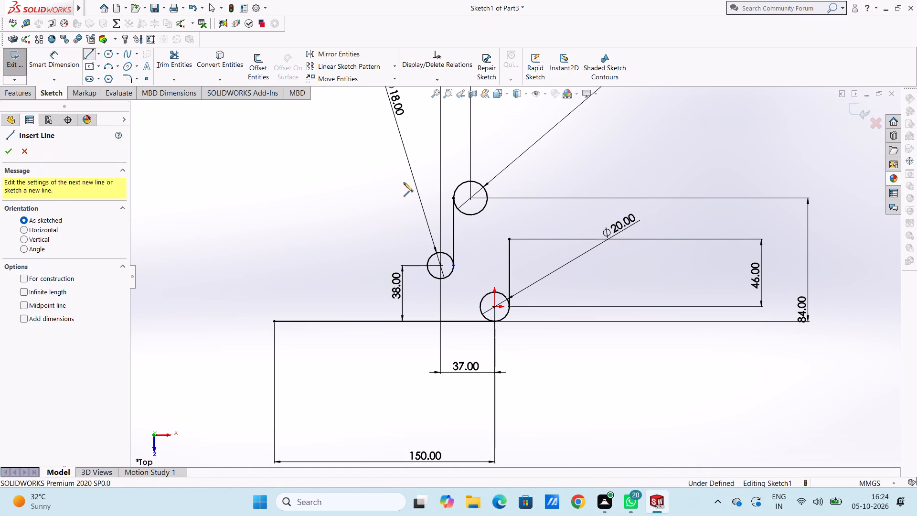
pyautogui.click(509, 238)
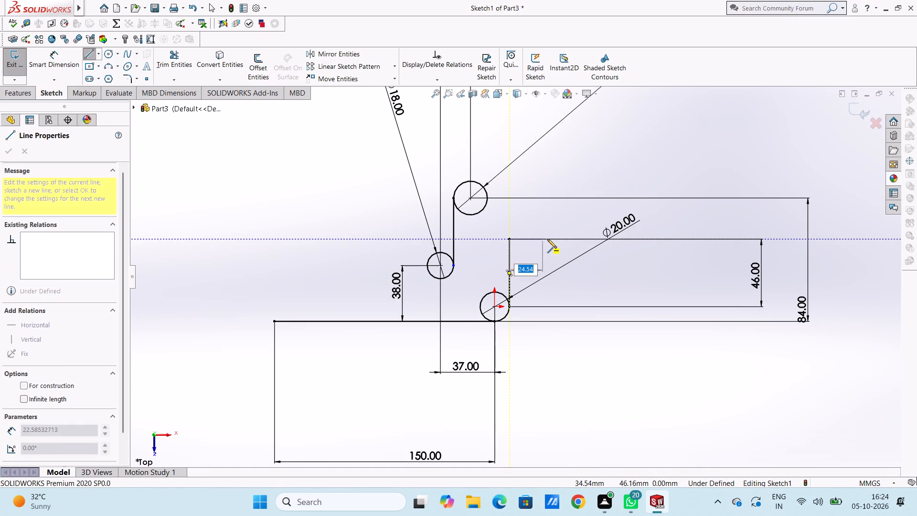
pyautogui.write('12')
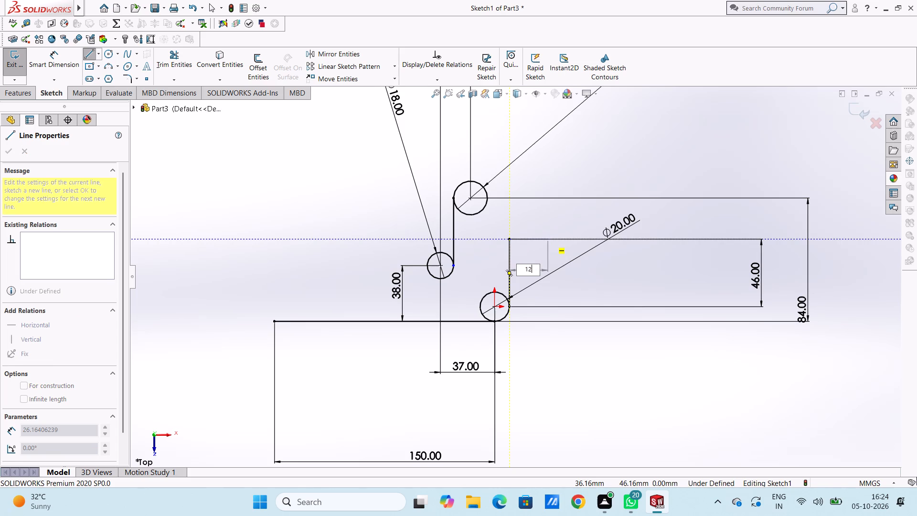
pyautogui.press('Return')
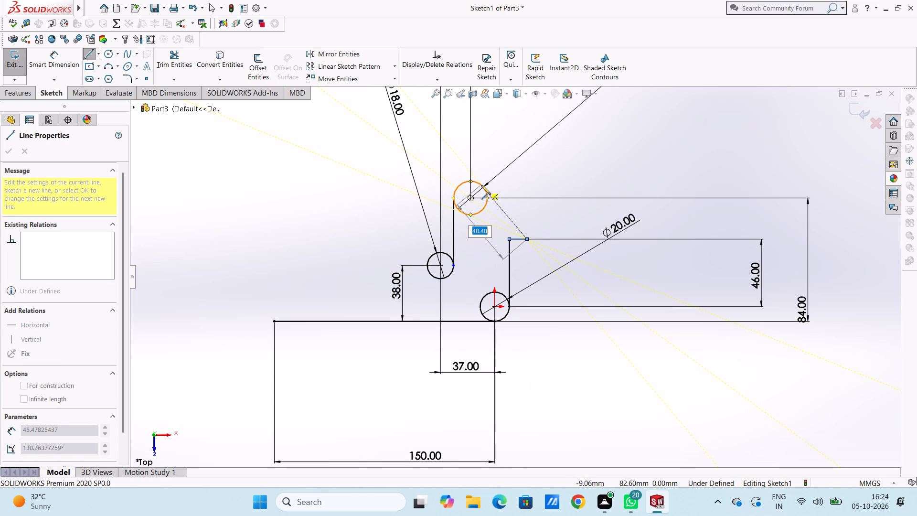
# Continue with a slanted line about 46 mm long from the 12 mm line's end, tangent to the third circle.
pyautogui.click(483, 186)
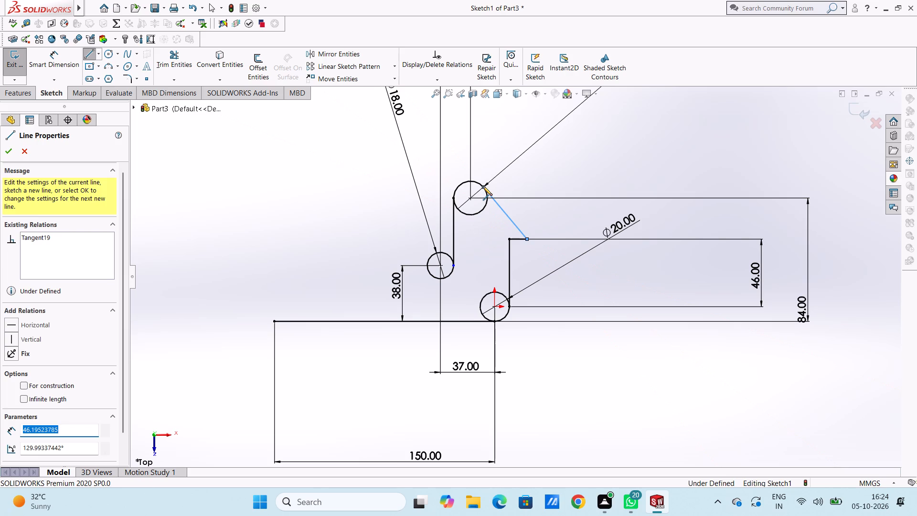
# Finish the line chain and dimension the length of the short horizontal line above the 20 mm circle as 12 mm.
pyautogui.press('Escape')
pyautogui.press('Escape')
pyautogui.press('Escape')
pyautogui.scroll(-3, 539, 250)
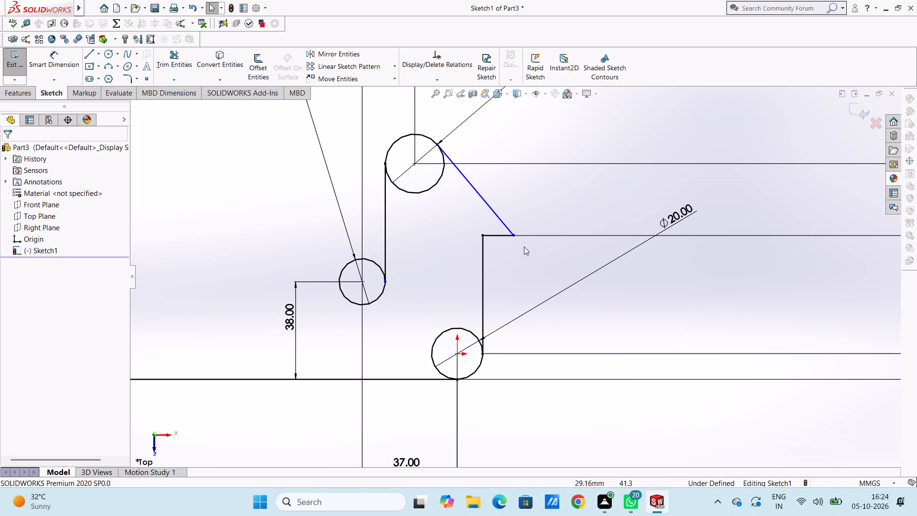
pyautogui.click(47, 66)
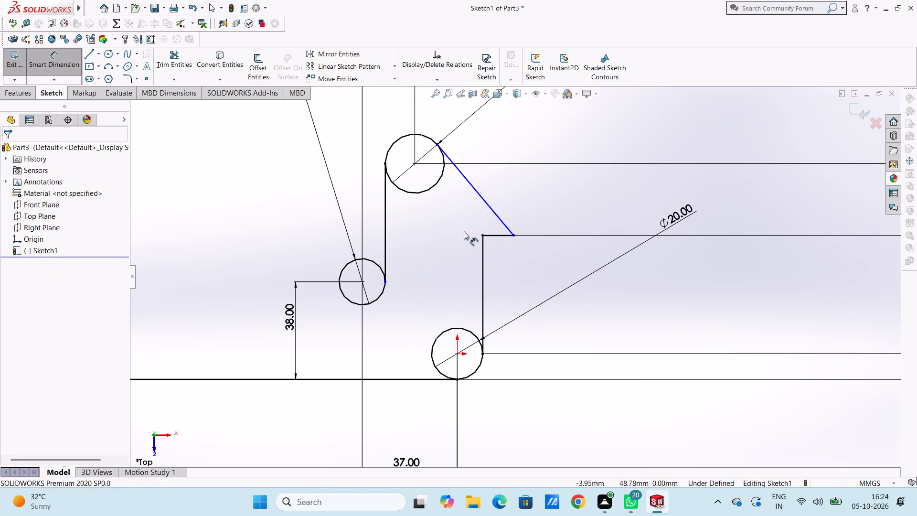
pyautogui.click(495, 237)
pyautogui.click(509, 298)
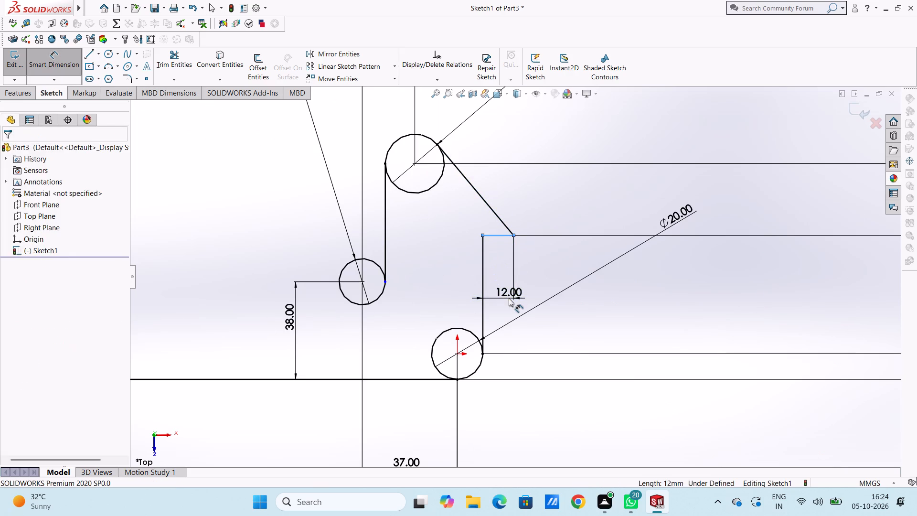
pyautogui.click(465, 286)
pyautogui.click(464, 286)
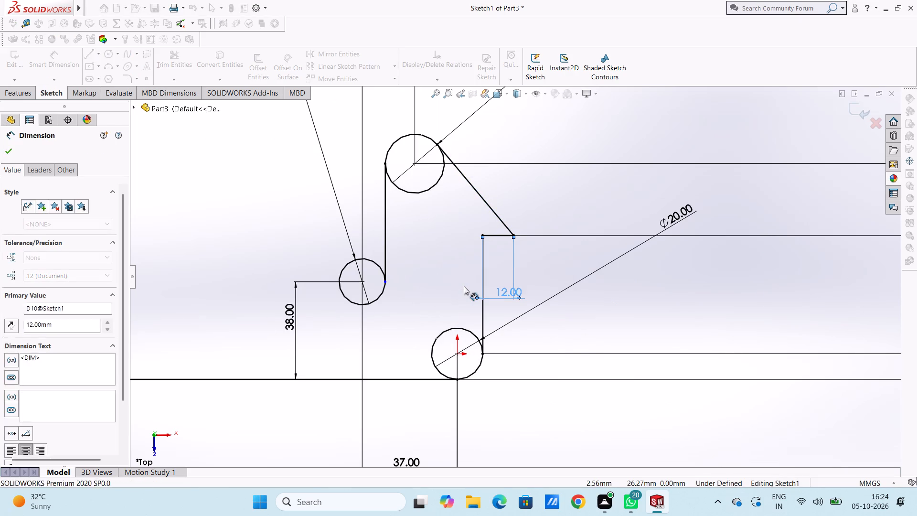
# Trim the 23 mm circle to its upper arc and the 20 mm circle to the arc joining the base and vertical lines.
pyautogui.scroll(4, 462, 286)
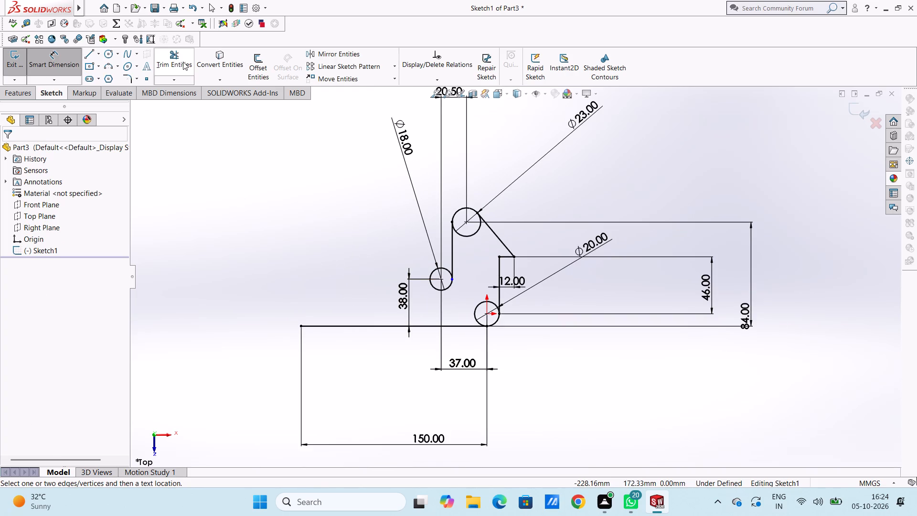
pyautogui.moveTo(183, 62); pyautogui.dragTo(195, 76)
pyautogui.click(483, 303)
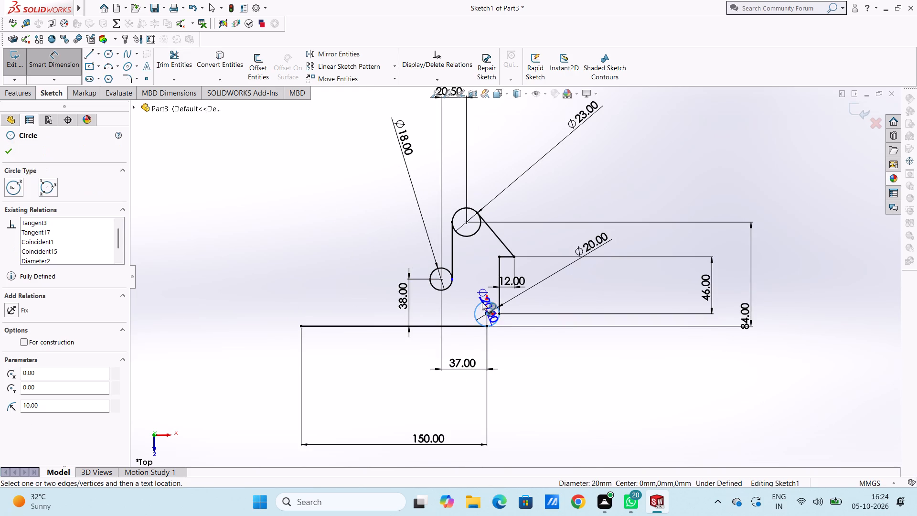
pyautogui.press('Escape')
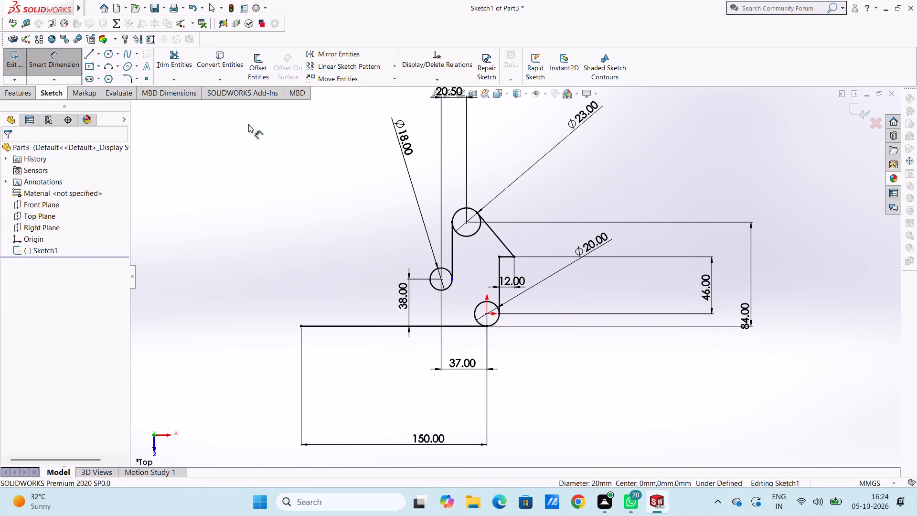
pyautogui.click(171, 66)
pyautogui.click(477, 232)
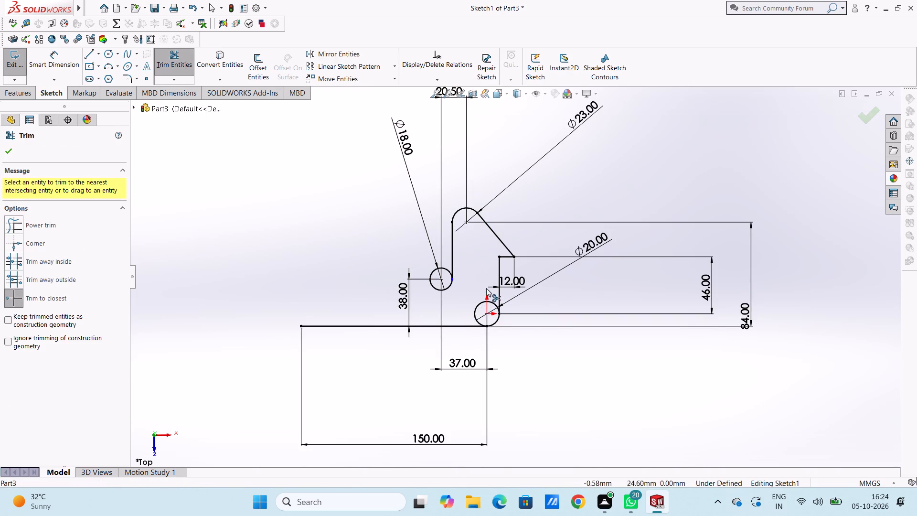
pyautogui.click(483, 302)
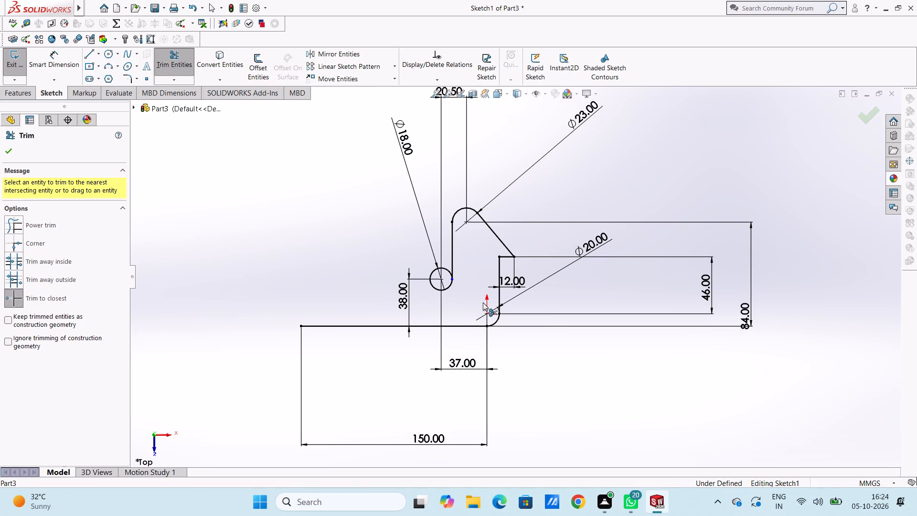
pyautogui.scroll(3, 483, 302)
pyautogui.scroll(-3, 554, 332)
pyautogui.press('Escape')
pyautogui.press('Escape')
pyautogui.press('Escape')
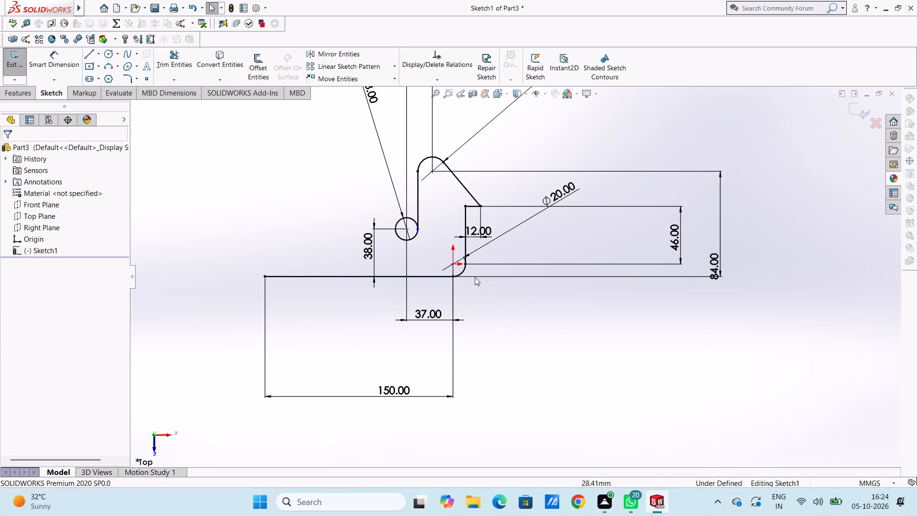
# Sketch a circle of 8 mm radius above the base line, up and to the left of the 18 mm circle.
pyautogui.scroll(2, 459, 265)
pyautogui.scroll(3, 468, 224)
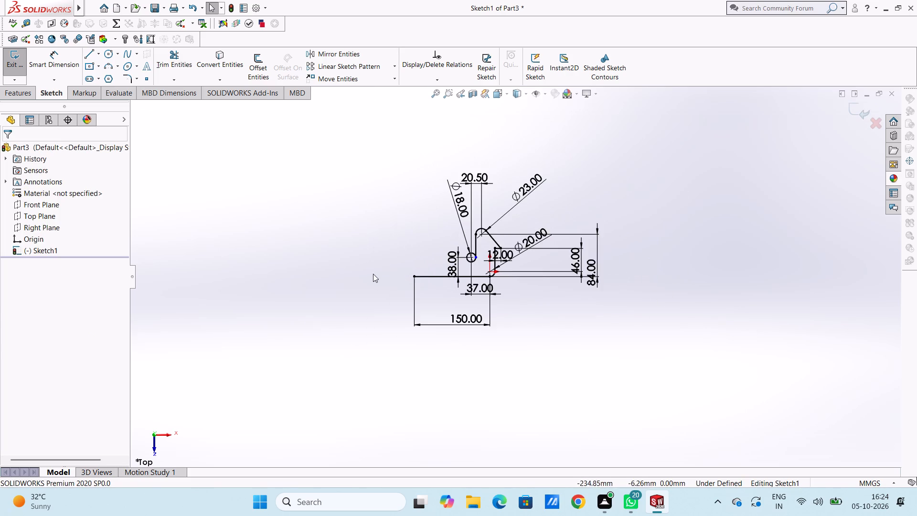
pyautogui.scroll(-4, 402, 244)
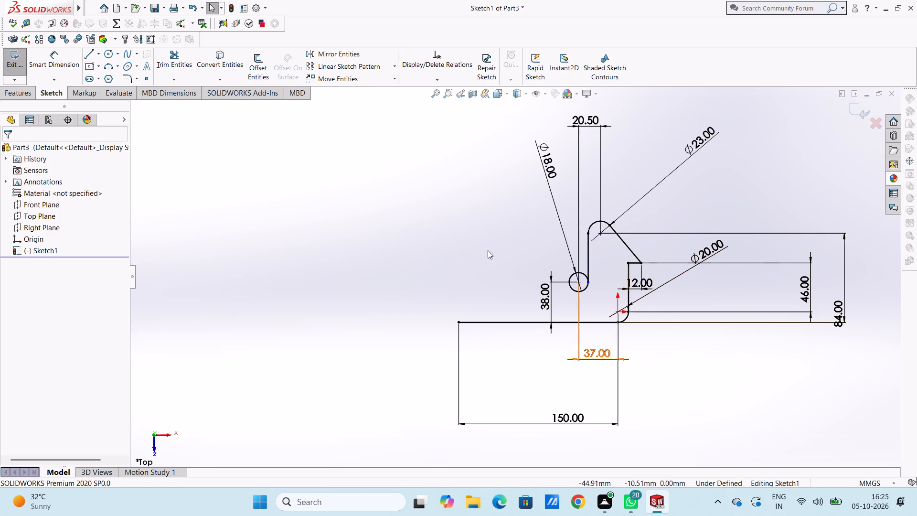
pyautogui.click(434, 266)
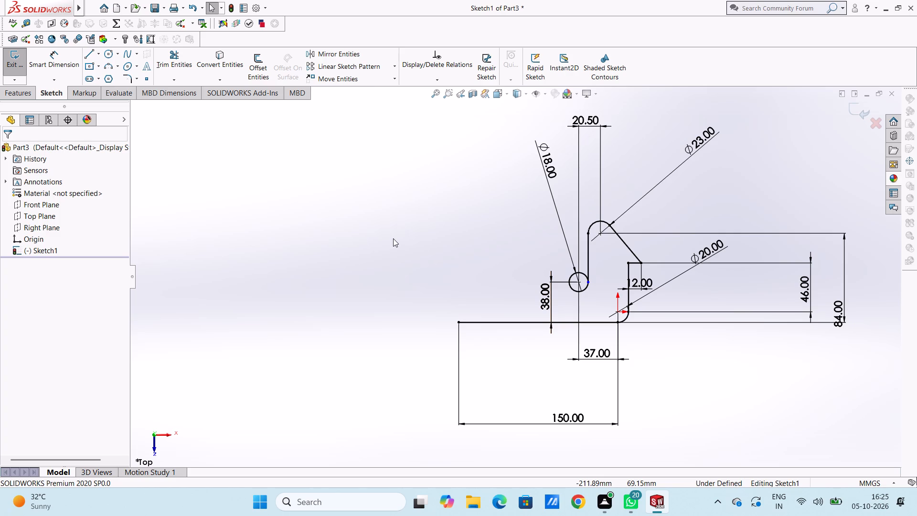
pyautogui.click(110, 55)
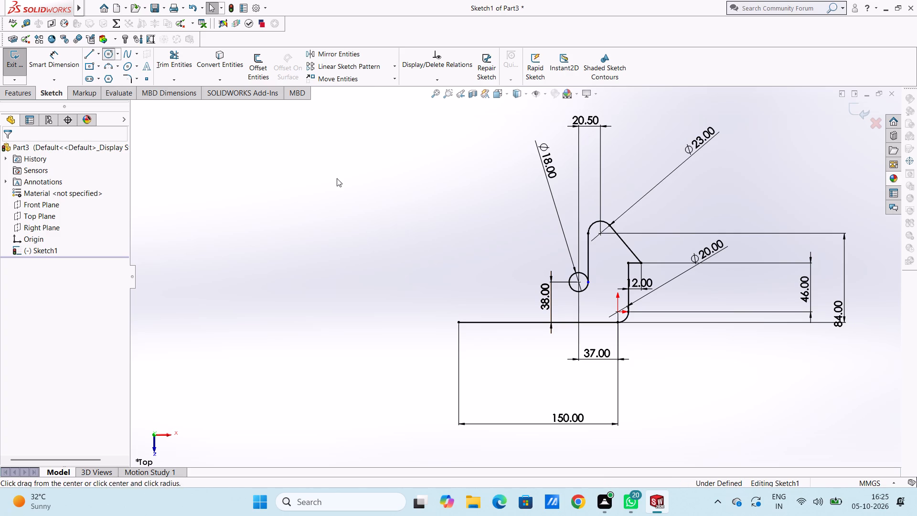
pyautogui.click(493, 242)
pyautogui.press('8')
pyautogui.press('Return')
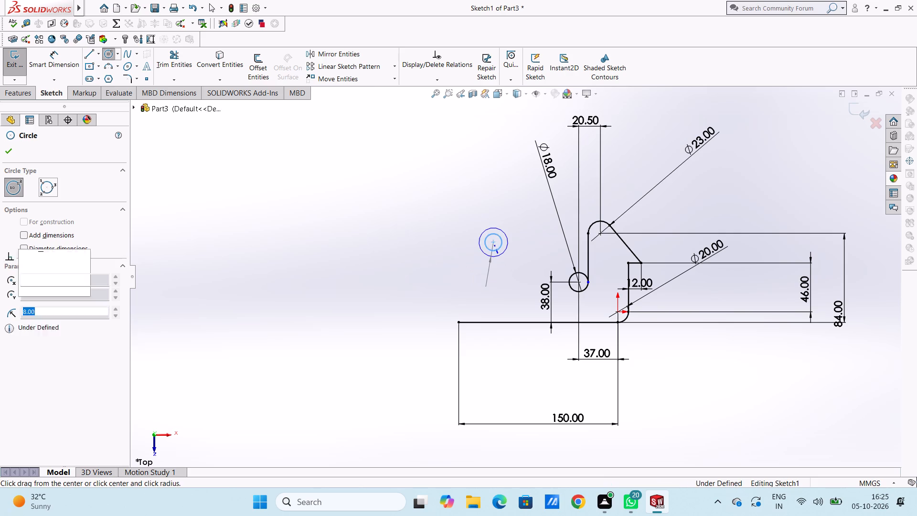
pyautogui.click(9, 145)
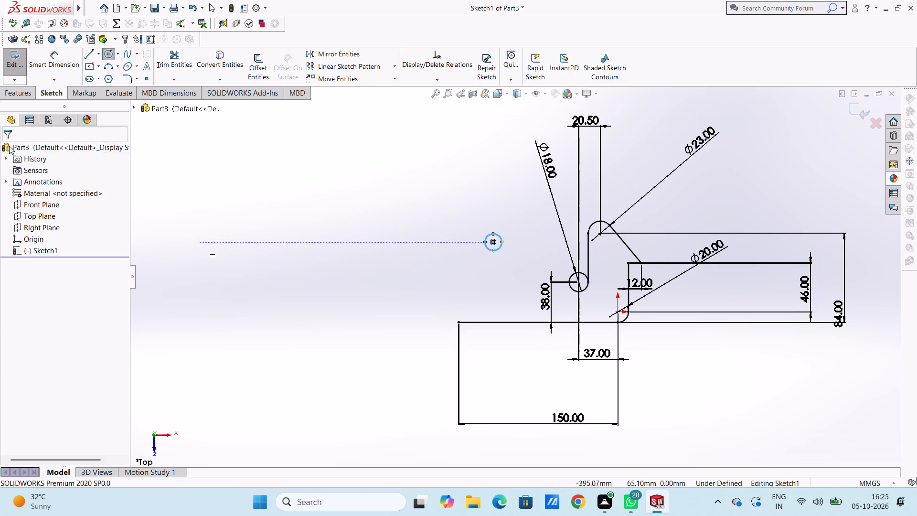
# Dimension the new circle's diameter as 16 mm.
pyautogui.click(71, 60)
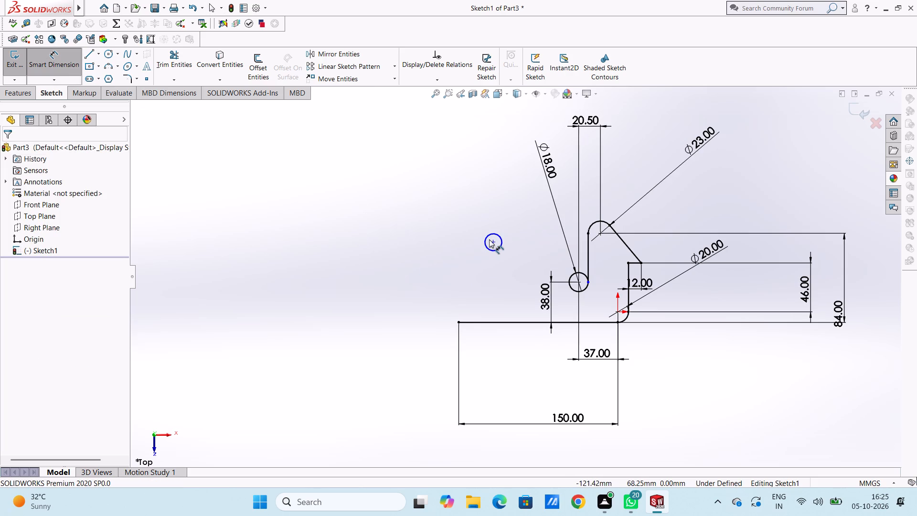
pyautogui.click(488, 235)
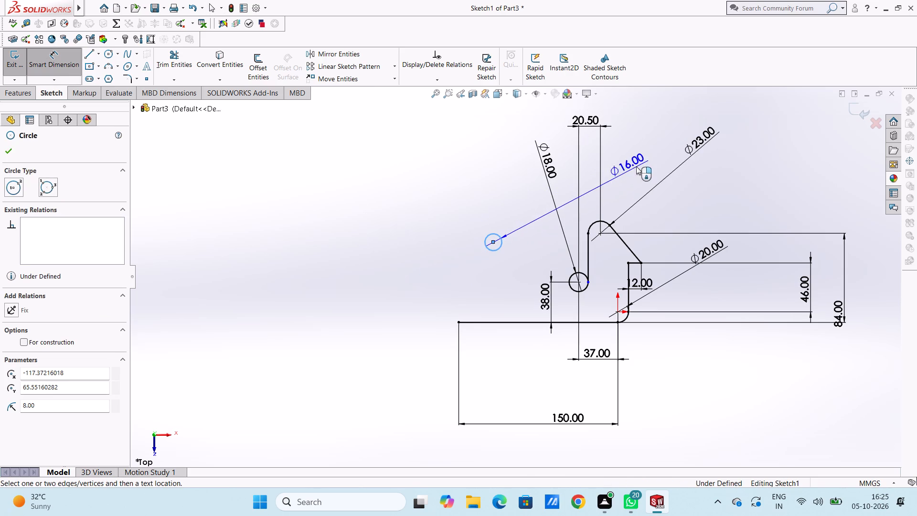
pyautogui.click(652, 143)
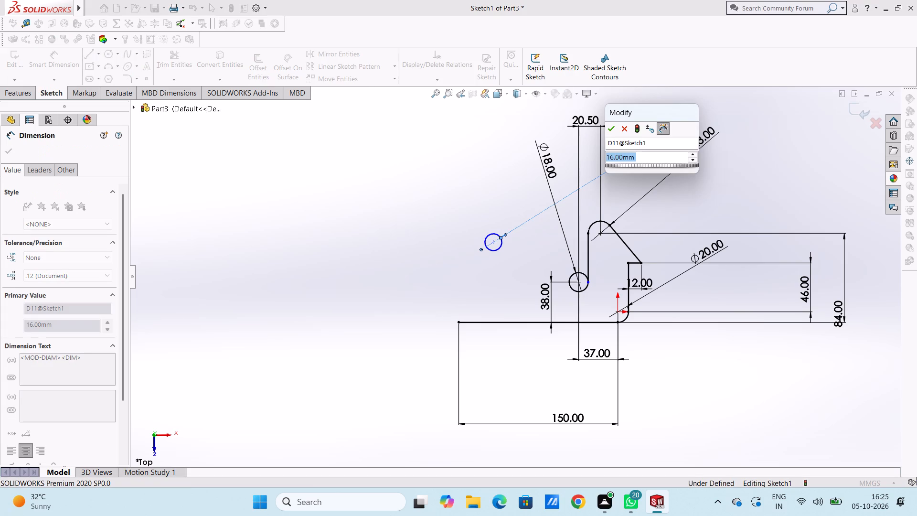
pyautogui.click(611, 129)
pyautogui.click(501, 183)
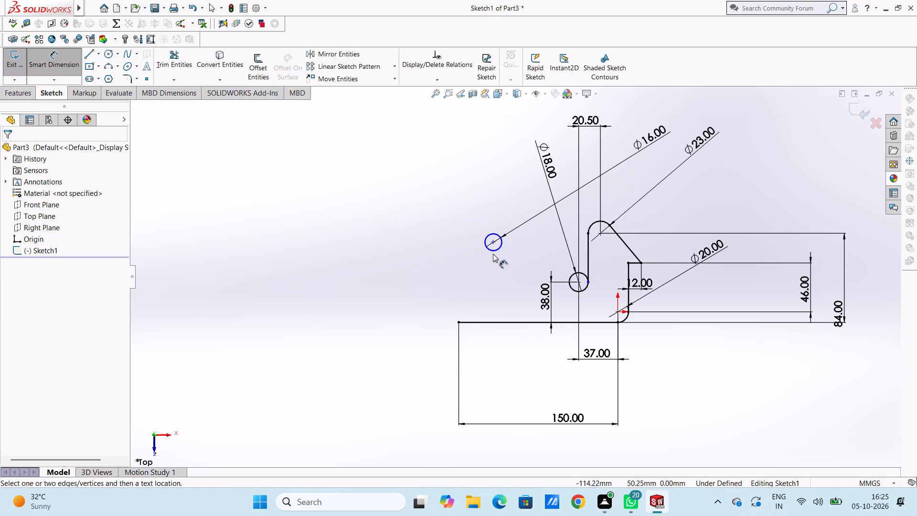
# Dimension the vertical distance from the 16 mm circle's center to the base line as 75 mm.
pyautogui.click(493, 243)
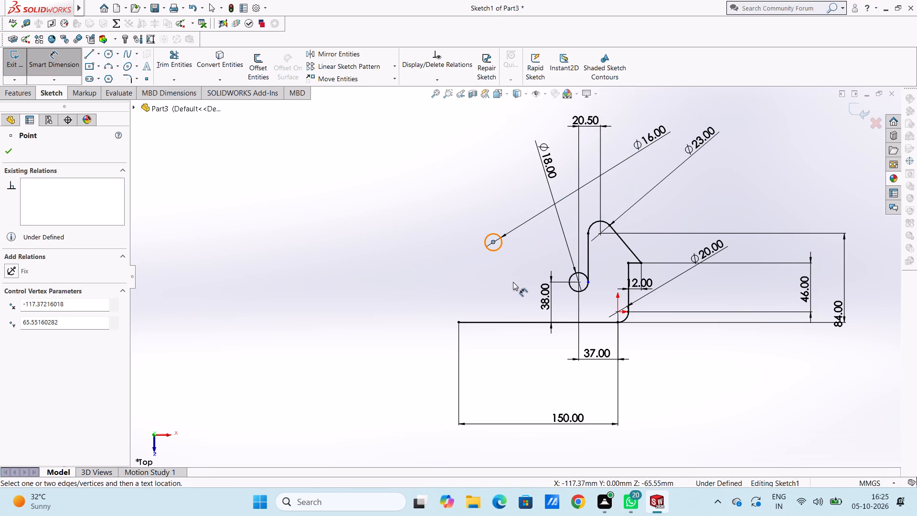
pyautogui.click(513, 323)
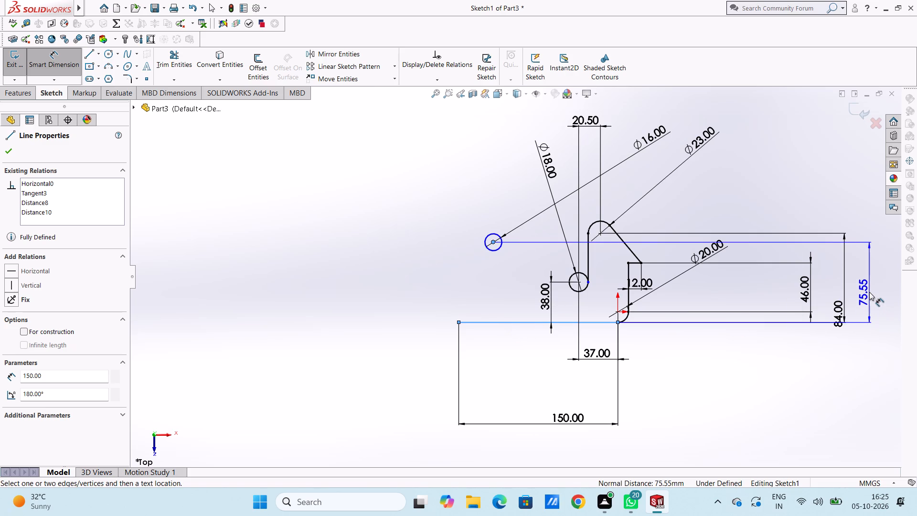
pyautogui.click(869, 291)
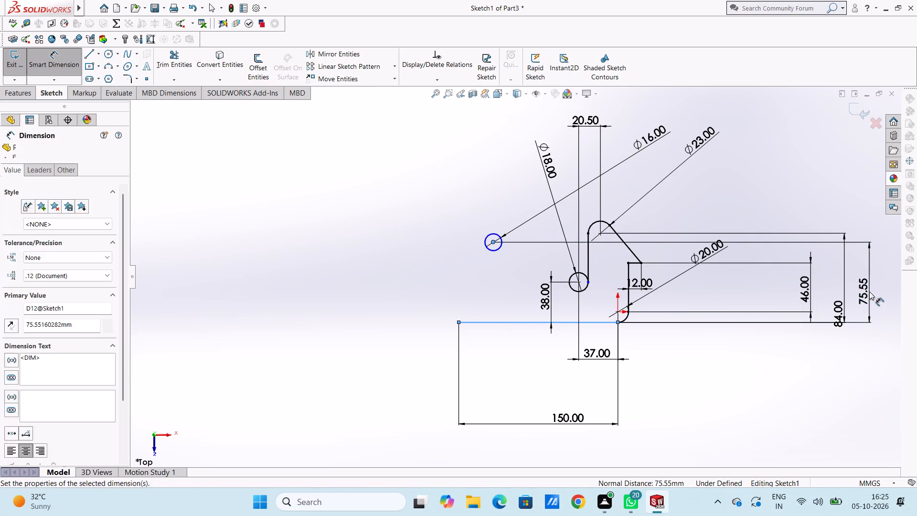
pyautogui.write('75')
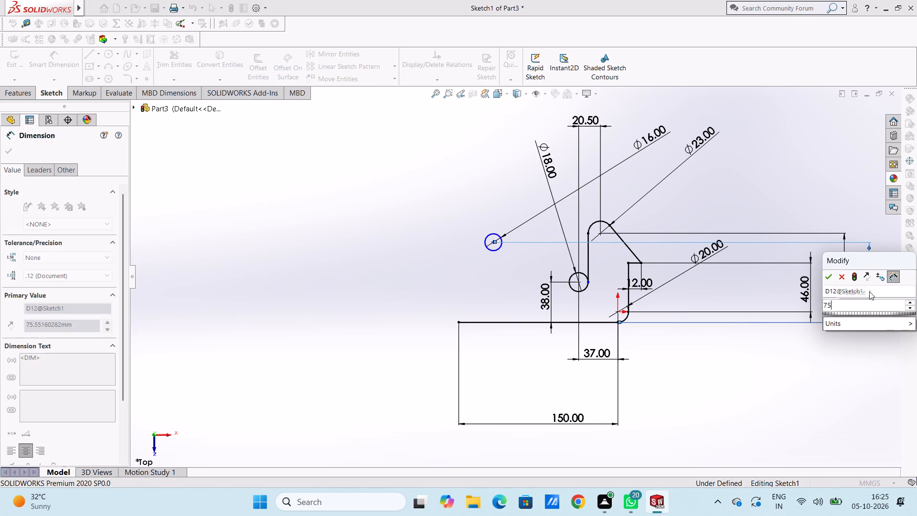
pyautogui.press('Return')
pyautogui.click(752, 205)
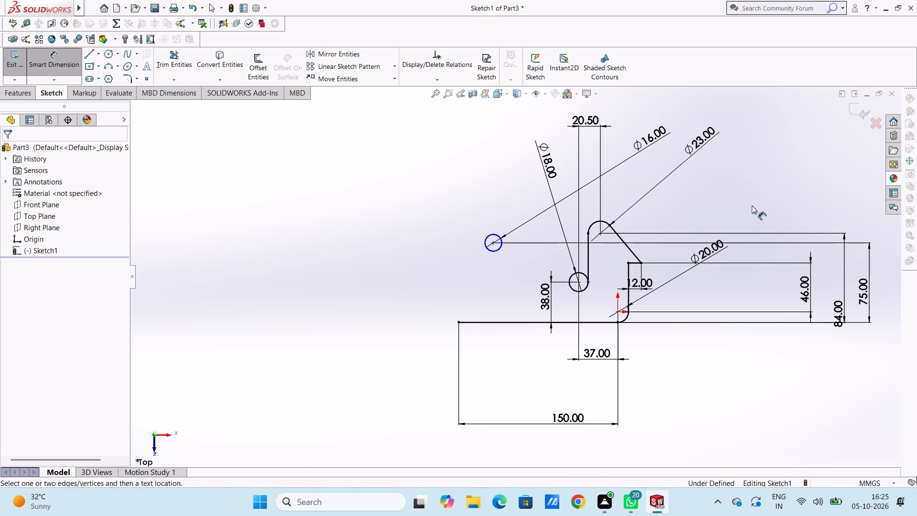
# Dimension the horizontal distance from the 16 mm circle's center to the origin as 106 mm.
pyautogui.click(493, 244)
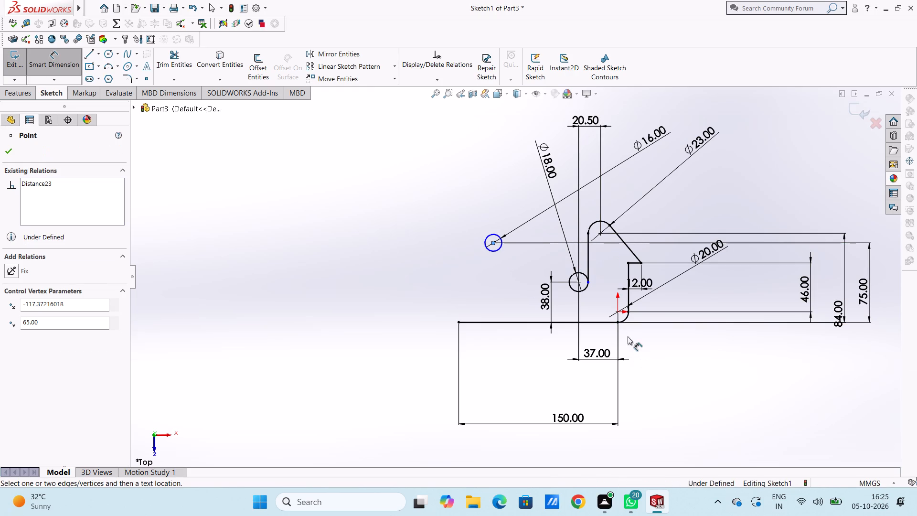
pyautogui.click(618, 310)
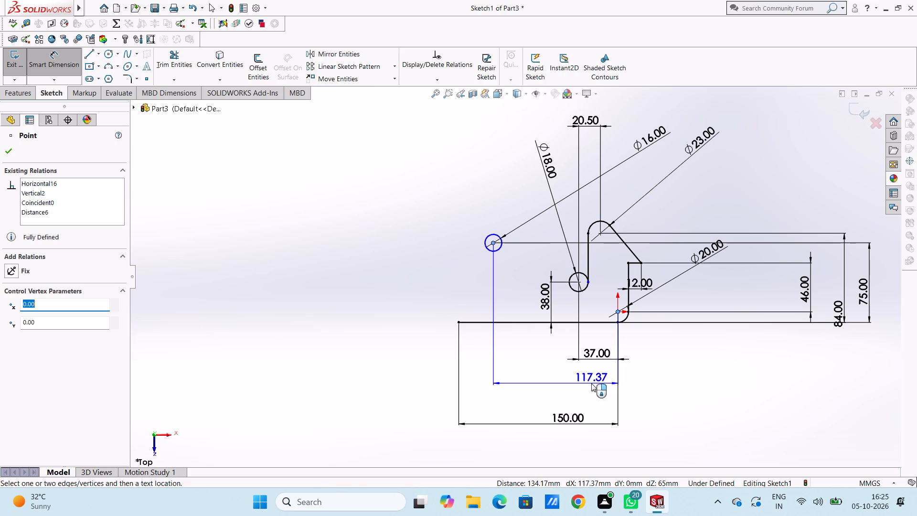
pyautogui.click(570, 390)
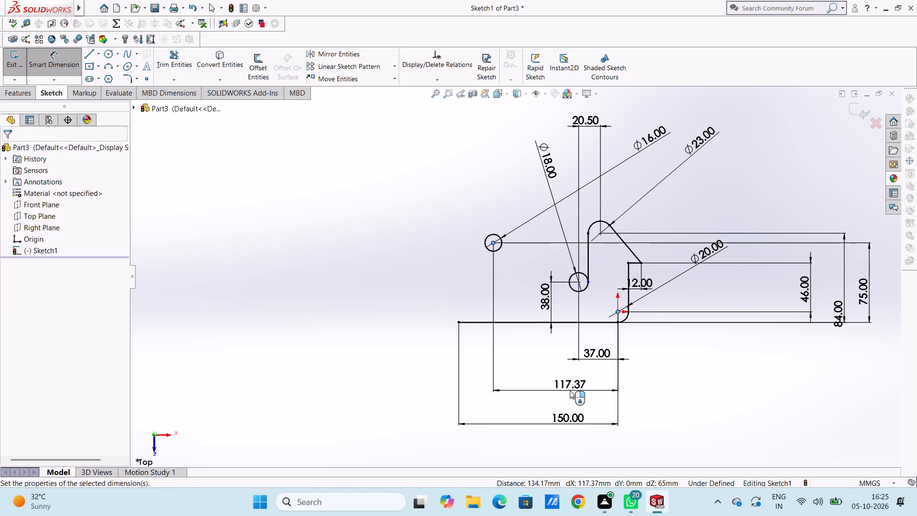
pyautogui.write('106')
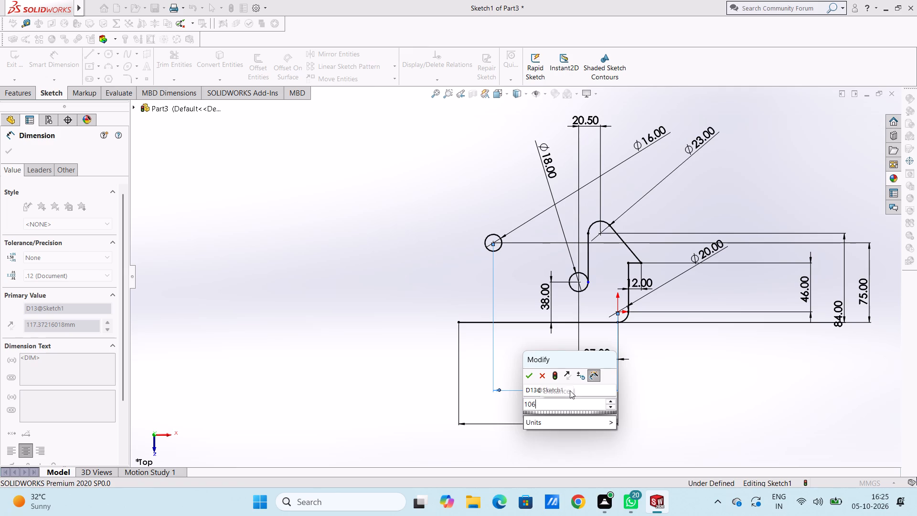
pyautogui.press('Return')
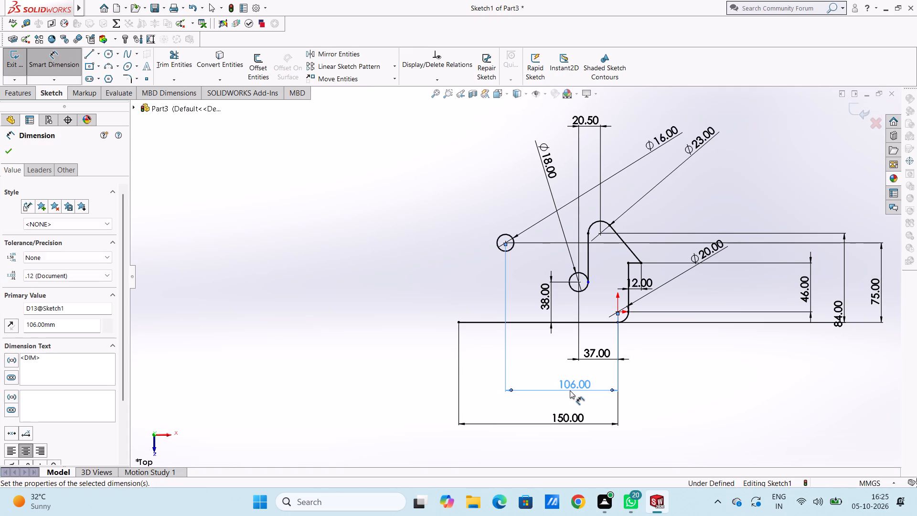
pyautogui.click(538, 351)
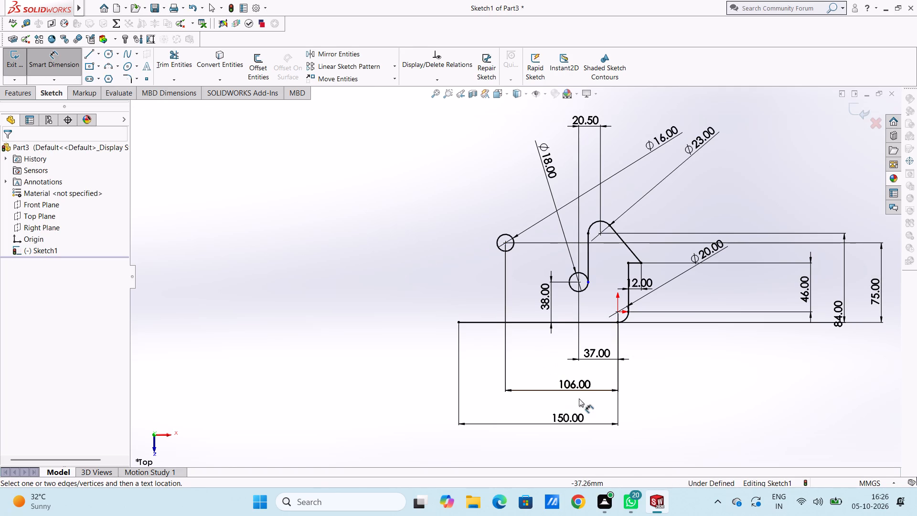
# Set the horizontal distance between the 16 mm circle's center and the origin to 106.5 mm.
pyautogui.doubleClick(577, 385)
pyautogui.write('106.5')
pyautogui.press('Return')
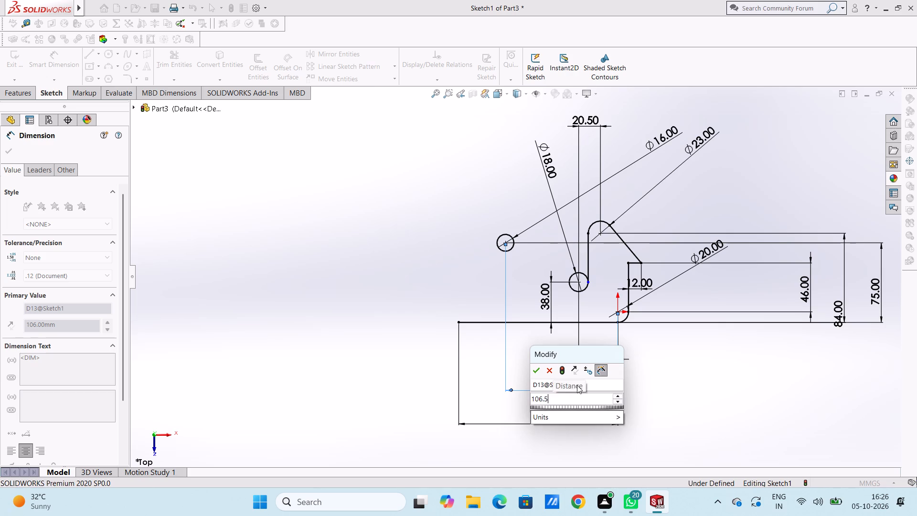
pyautogui.click(376, 372)
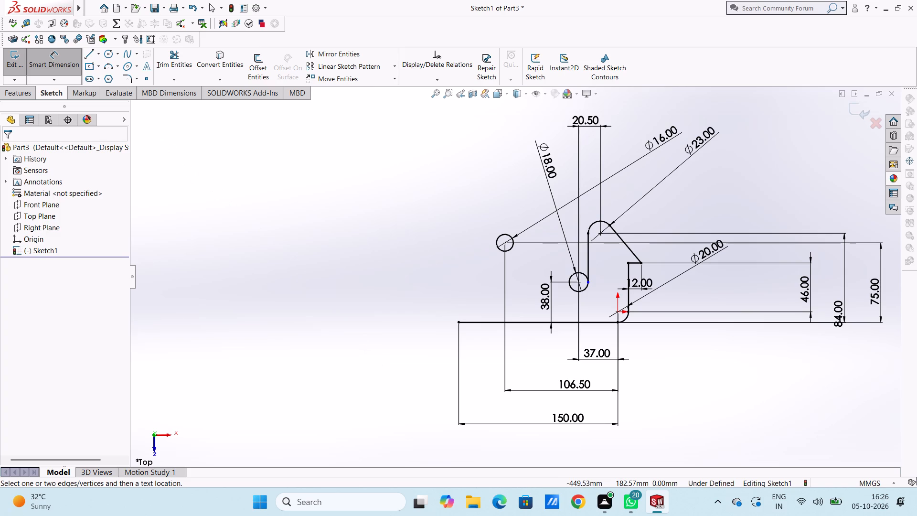
# Draw a line about 79 mm long, tangent to the undersides of the 16 mm and 18 mm circles.
pyautogui.click(87, 57)
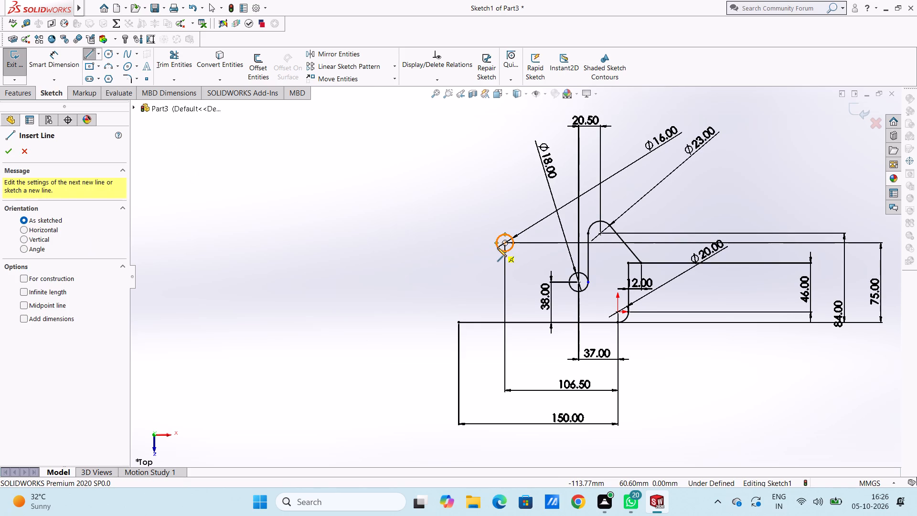
pyautogui.click(499, 249)
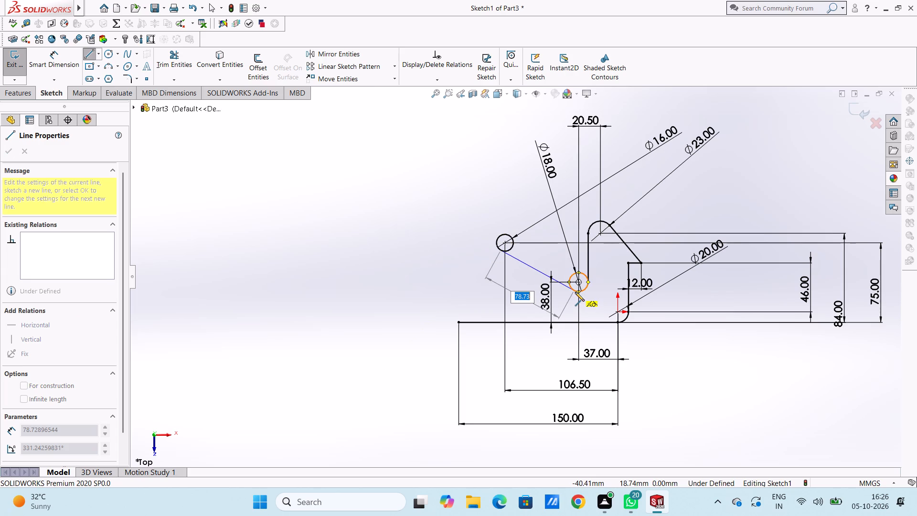
pyautogui.scroll(1, 576, 292)
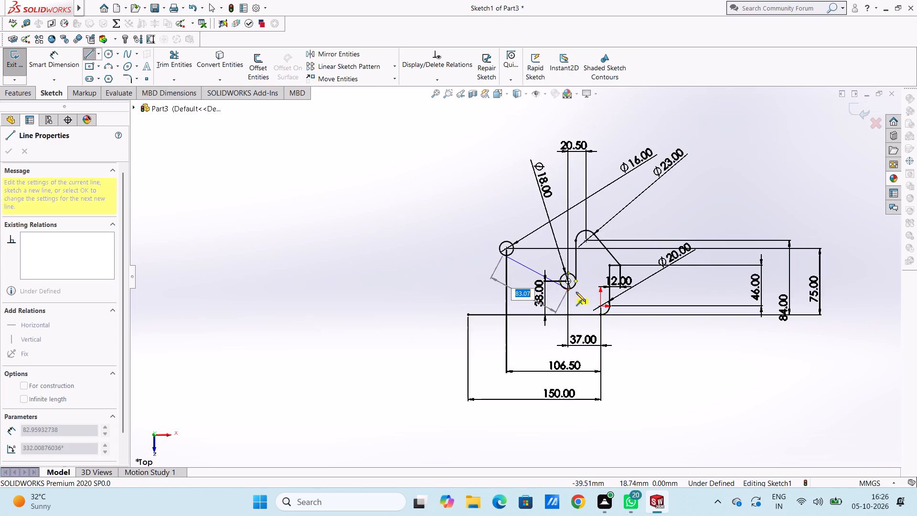
pyautogui.scroll(-10, 560, 291)
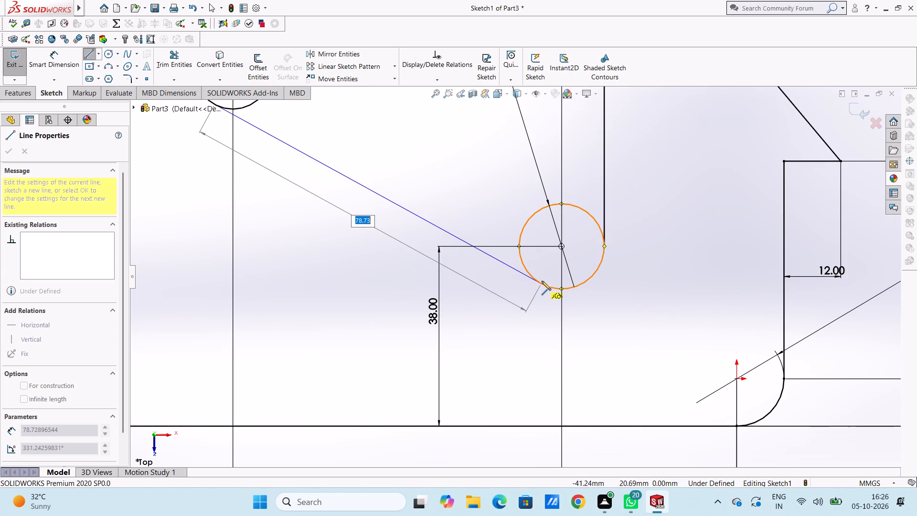
pyautogui.click(542, 284)
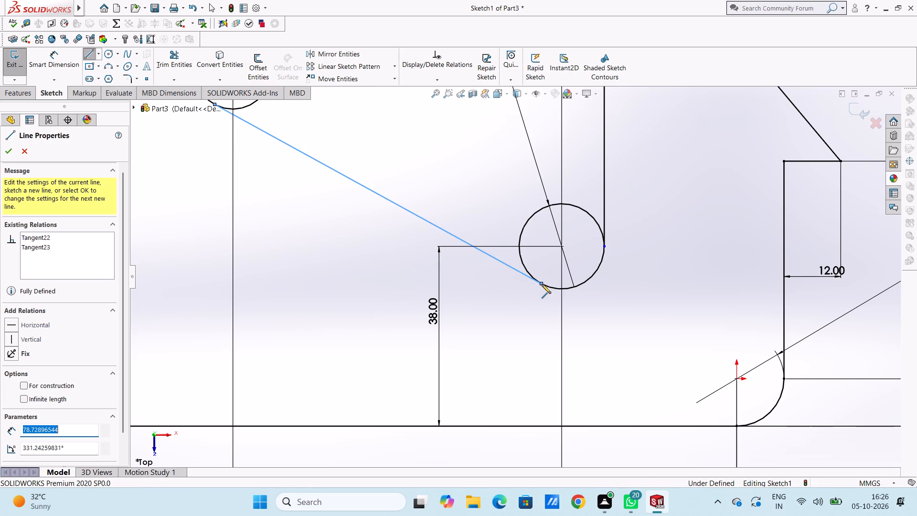
pyautogui.press('Escape')
pyautogui.press('Escape')
pyautogui.press('Escape')
# Trim away the upper arc of the 18 mm circle between its two tangent lines.
pyautogui.scroll(5, 542, 284)
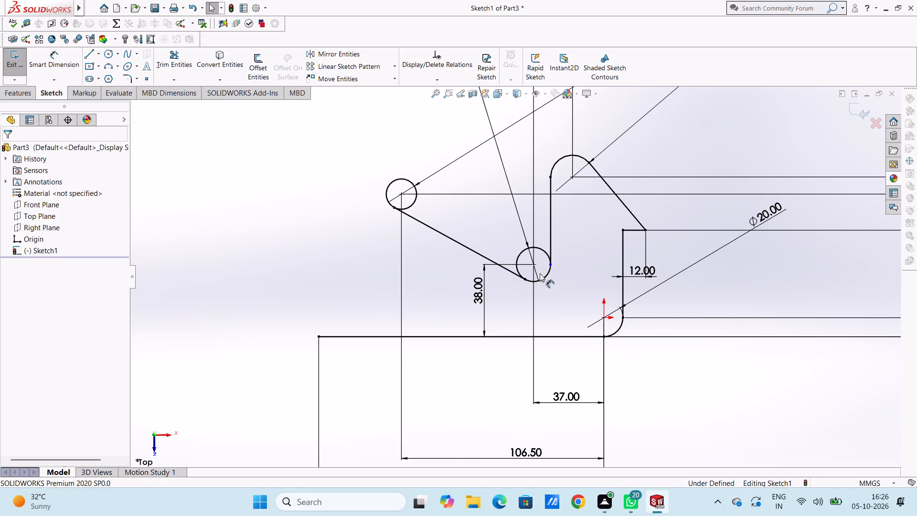
pyautogui.click(178, 62)
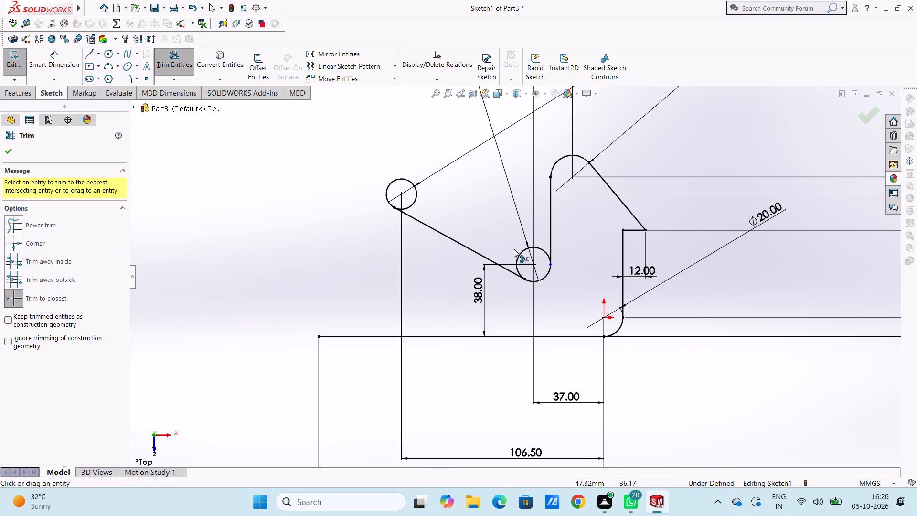
pyautogui.click(519, 253)
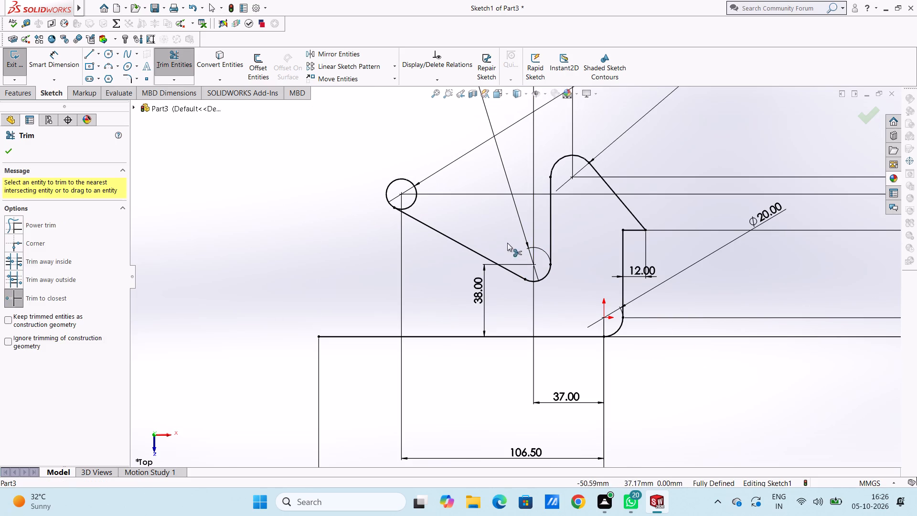
pyautogui.scroll(1, 488, 227)
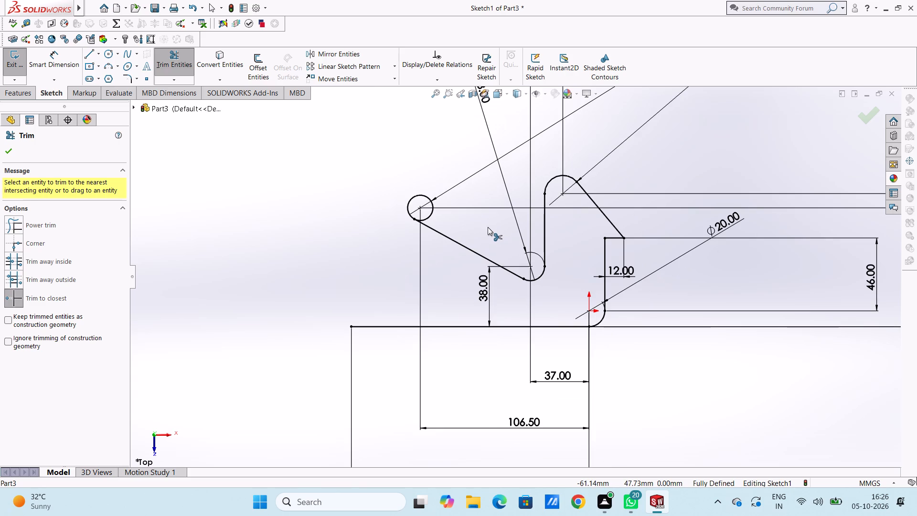
pyautogui.press('Escape')
# Sketch a circle of radius 32 mm centered directly above the base line's free end, about 104 mm above the origin.
pyautogui.scroll(3, 465, 229)
pyautogui.scroll(-1, 455, 211)
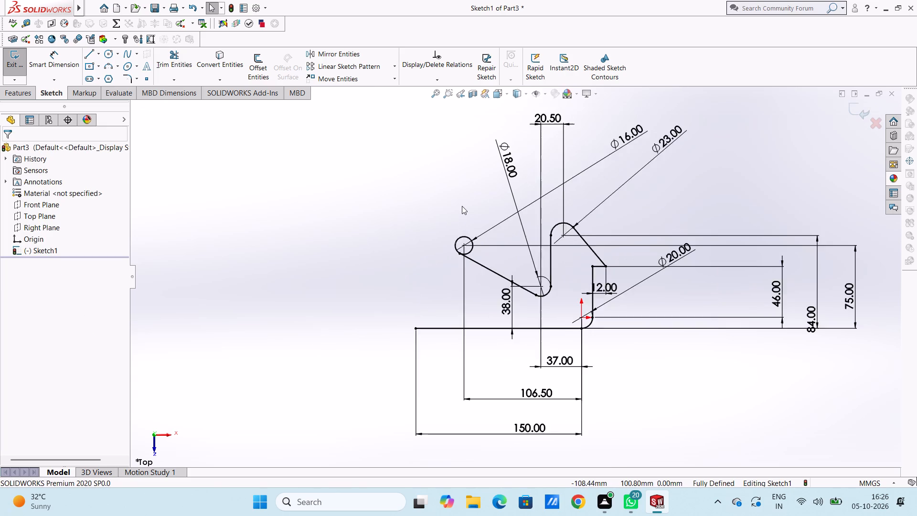
pyautogui.scroll(-1, 462, 206)
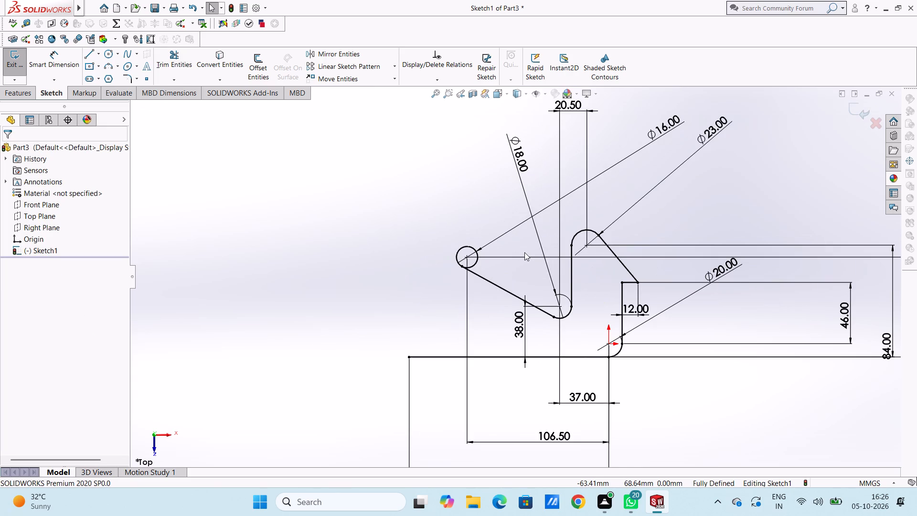
pyautogui.click(108, 56)
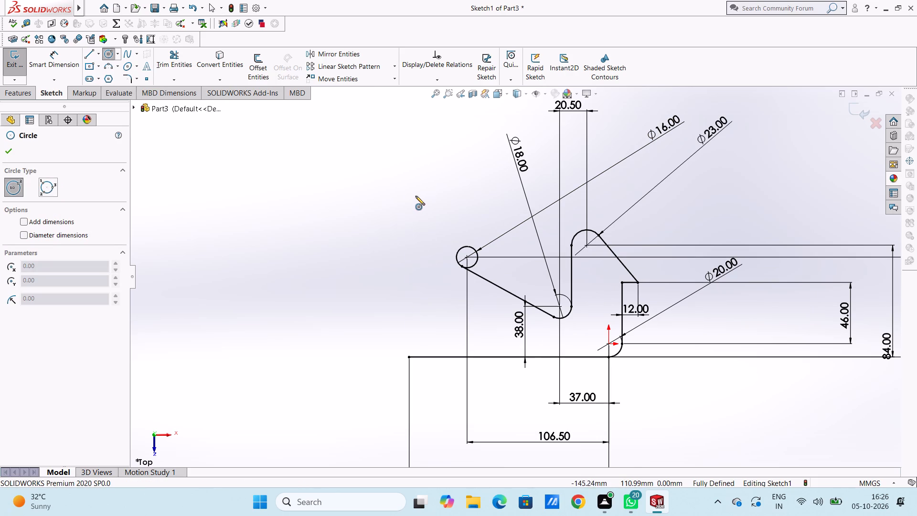
pyautogui.click(410, 205)
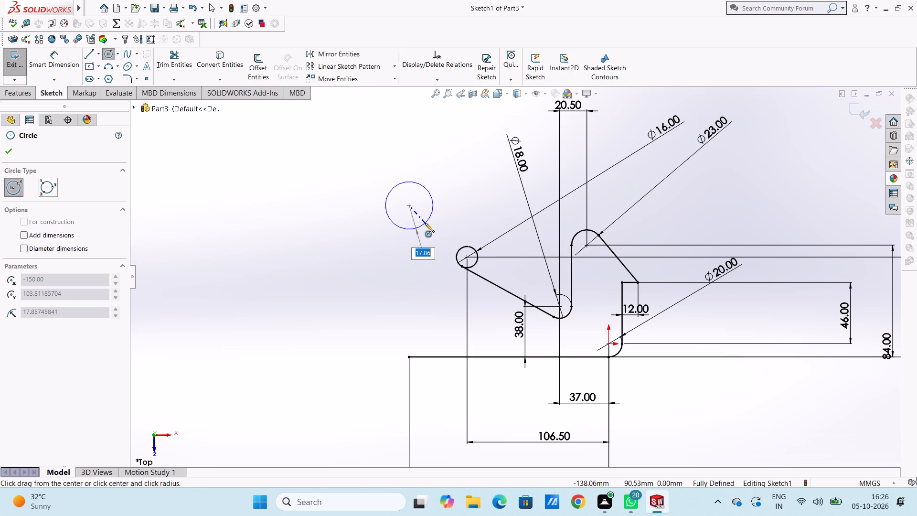
pyautogui.write('32')
pyautogui.press('Return')
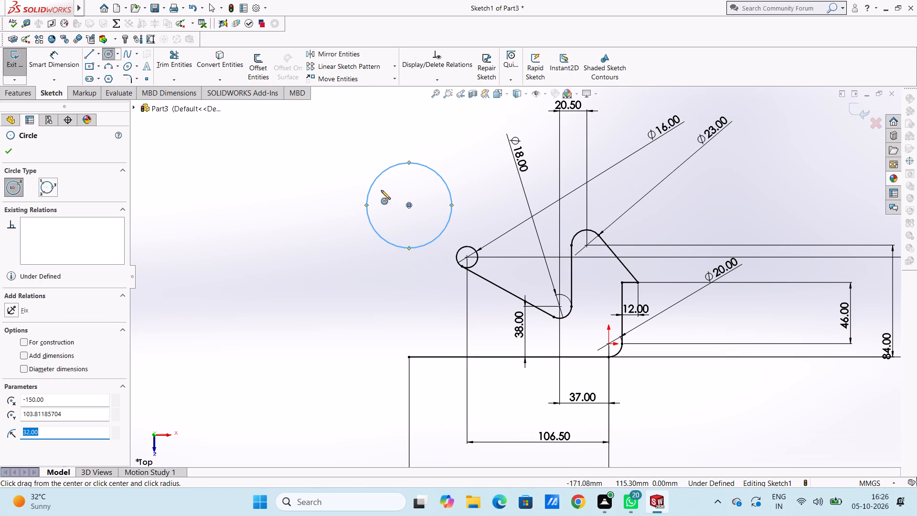
# Add two circles of radius 16 mm and 8 mm, concentric with the 32 mm radius circle.
pyautogui.click(409, 204)
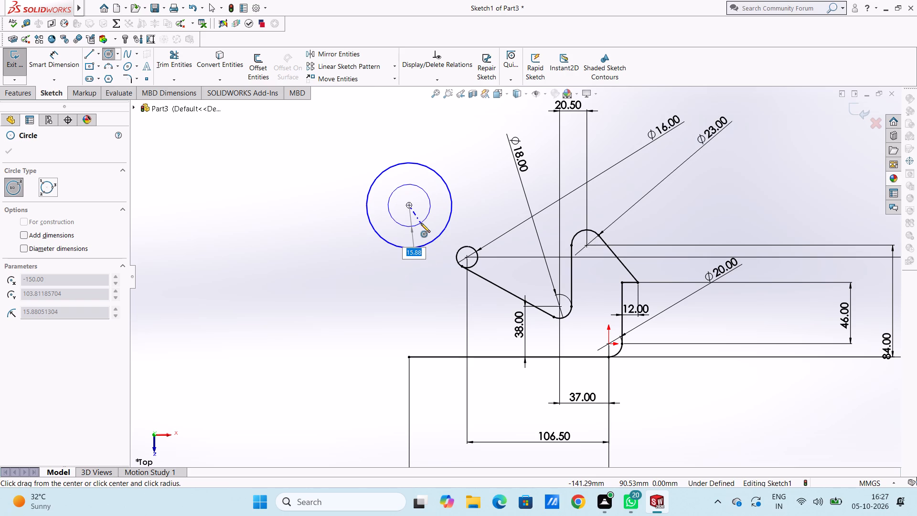
pyautogui.write('16')
pyautogui.press('Return')
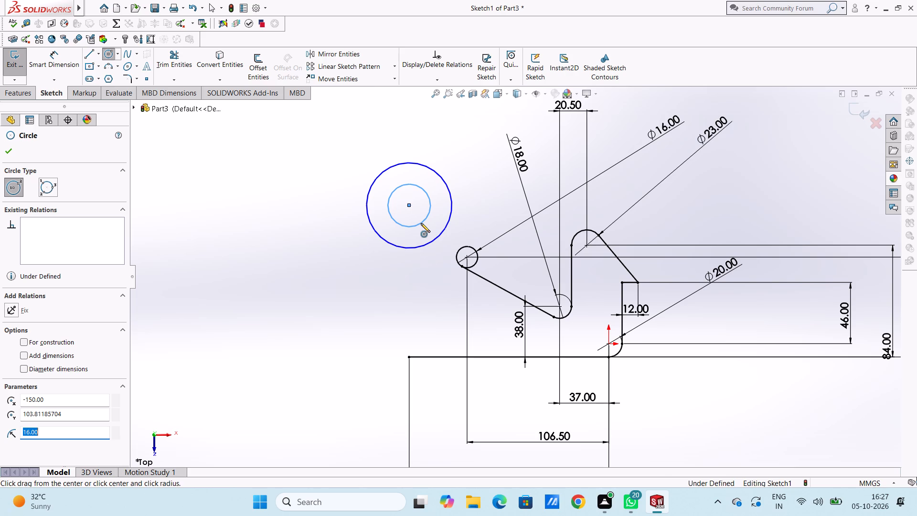
pyautogui.click(409, 204)
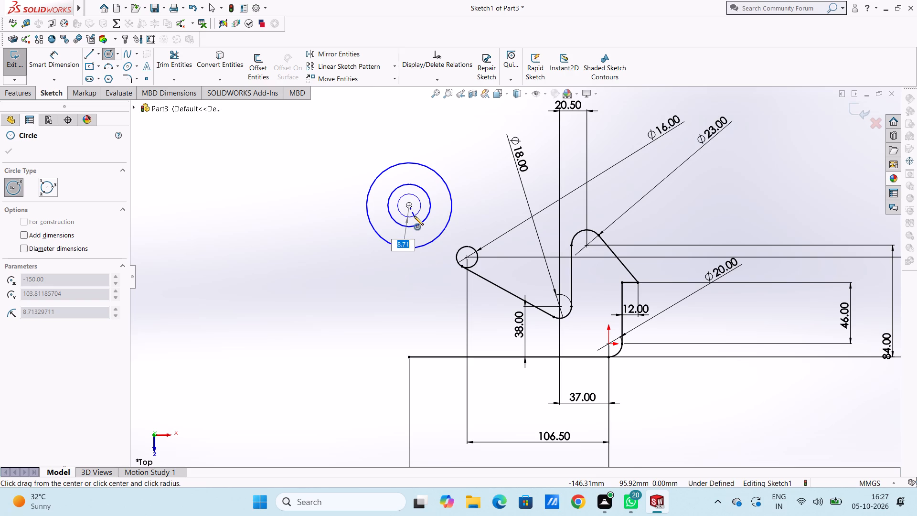
pyautogui.press('8')
pyautogui.press('Return')
pyautogui.press('Escape')
pyautogui.press('Escape')
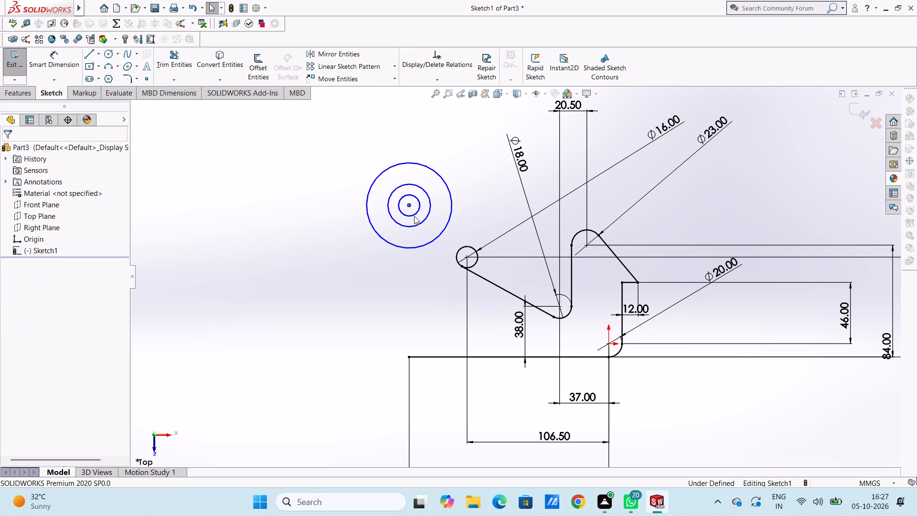
pyautogui.press('Escape')
# Dimension the diameters of the three concentric circles, from the outermost to the innermost.
pyautogui.scroll(1, 414, 216)
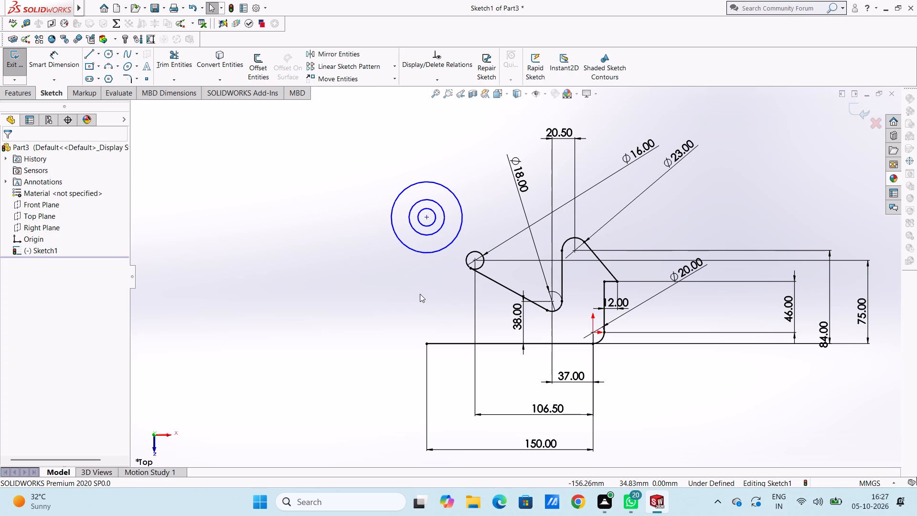
pyautogui.click(44, 54)
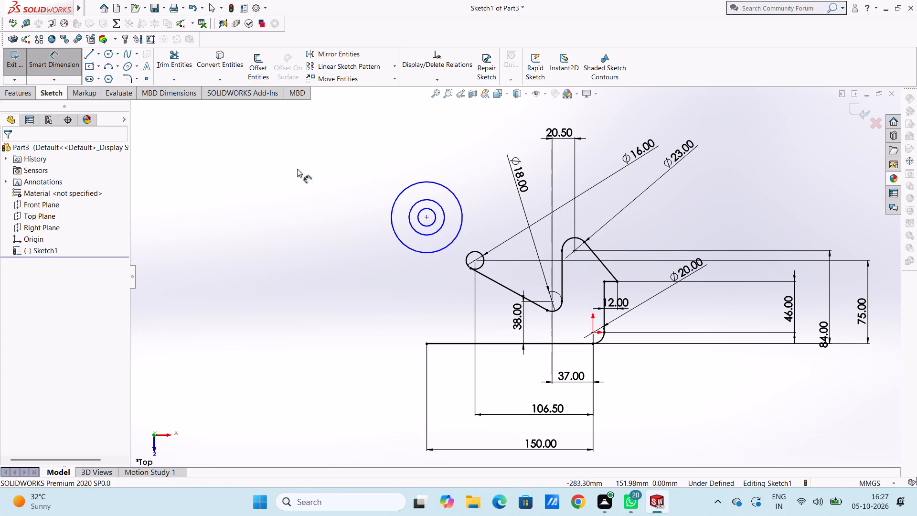
pyautogui.click(396, 195)
pyautogui.click(297, 124)
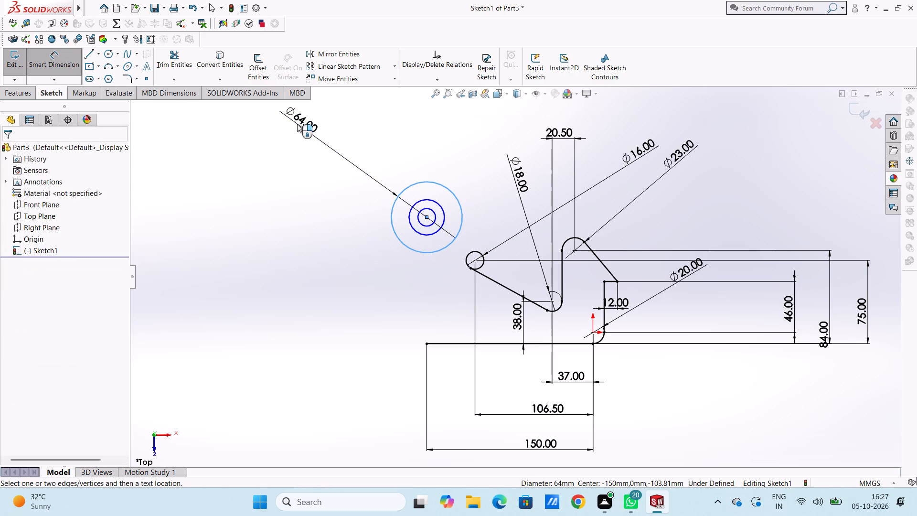
pyautogui.click(253, 112)
pyautogui.click(245, 169)
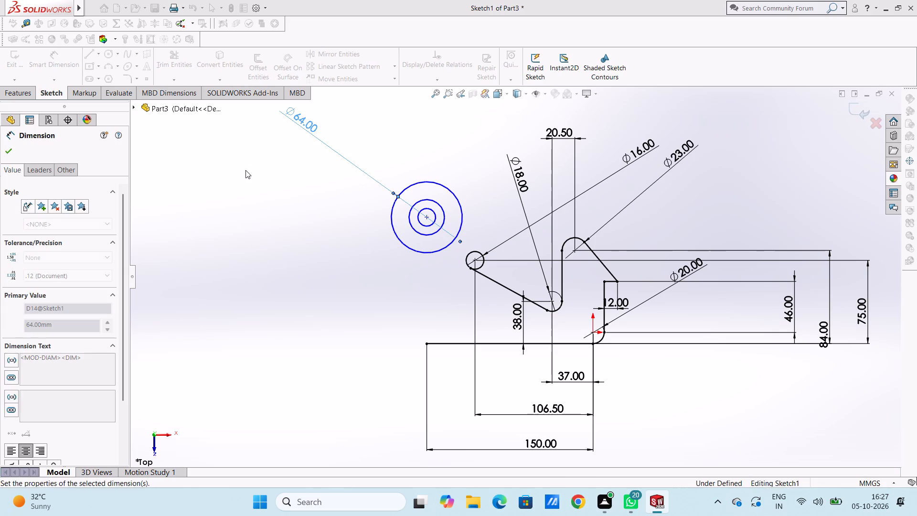
pyautogui.click(416, 233)
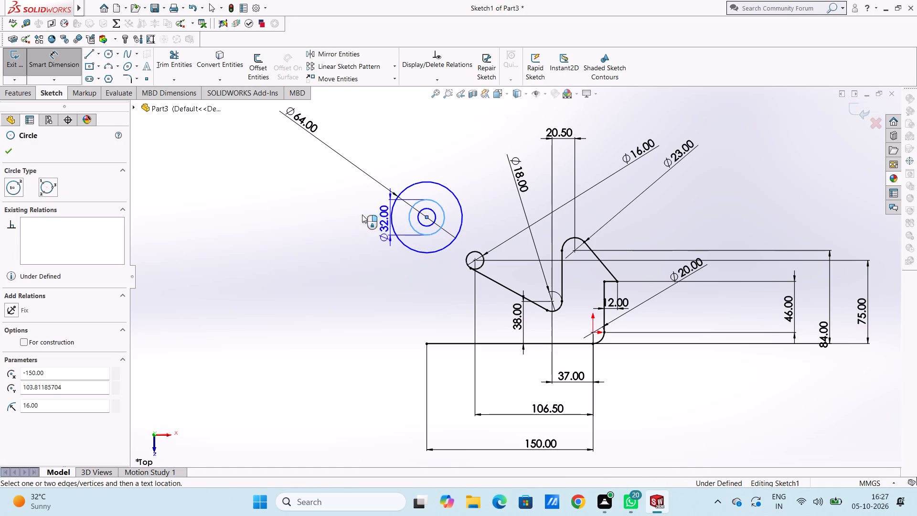
pyautogui.click(248, 165)
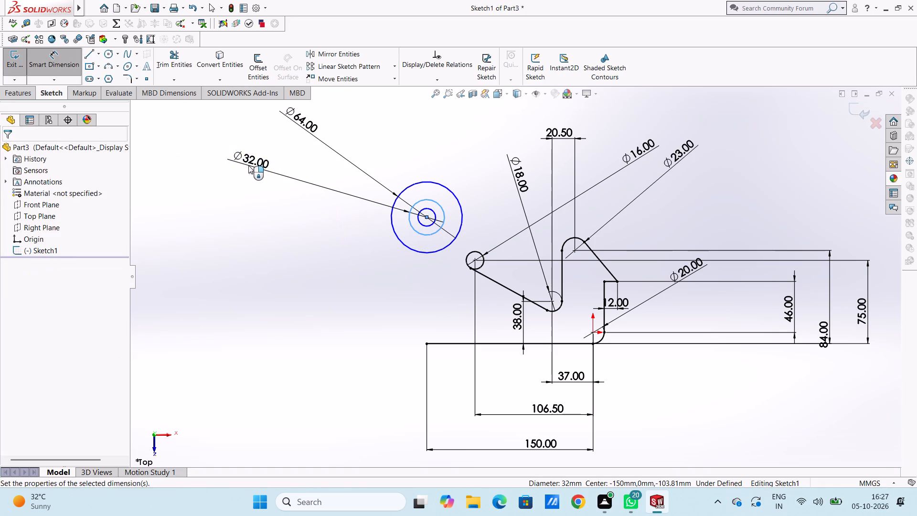
pyautogui.click(208, 154)
pyautogui.click(206, 156)
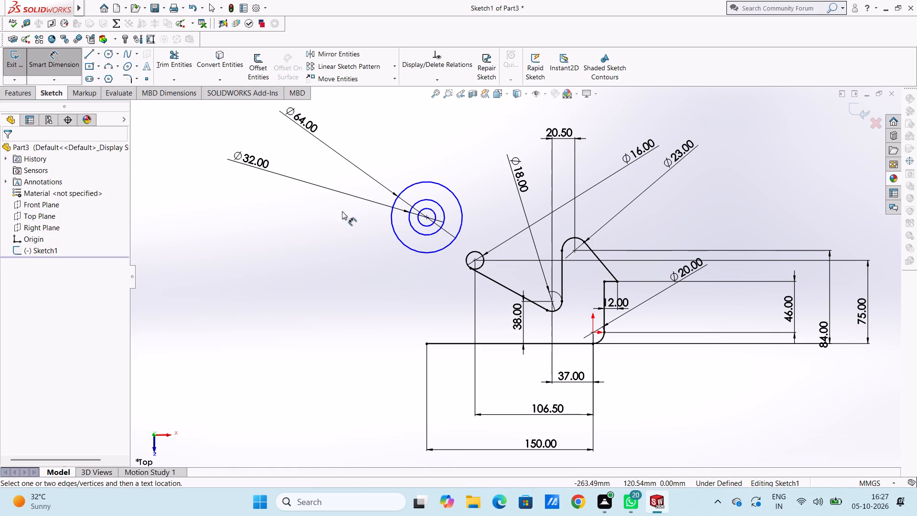
pyautogui.click(427, 207)
pyautogui.click(500, 137)
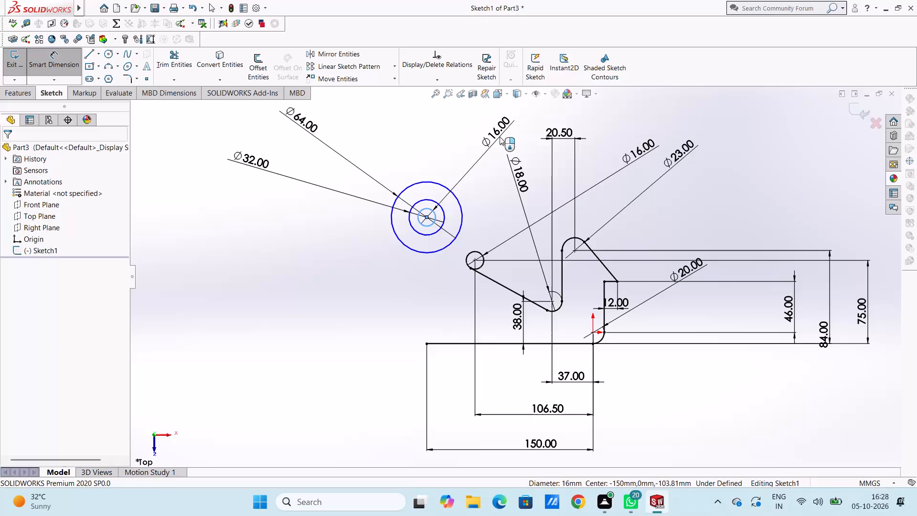
pyautogui.click(458, 120)
pyautogui.click(412, 140)
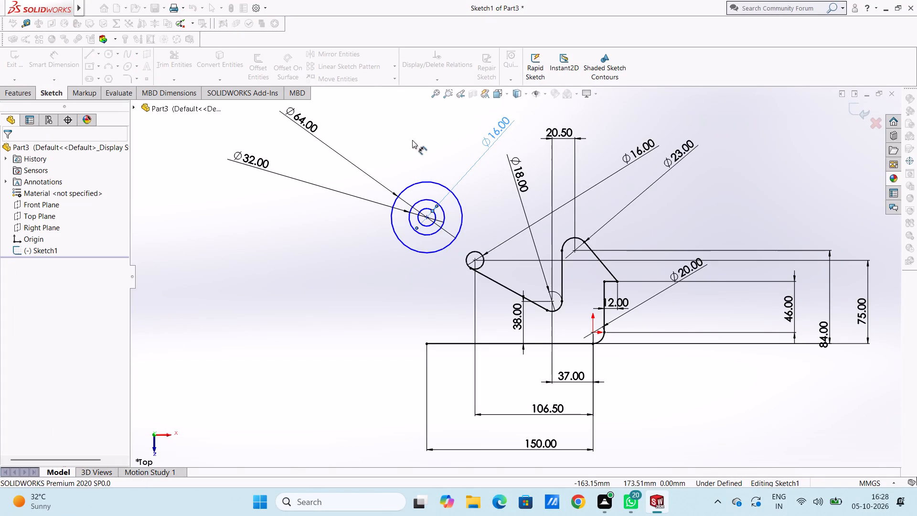
# Dimension the horizontal distance from the concentric circles' center to the origin, placing it below the existing horizontal dimensions.
pyautogui.click(426, 217)
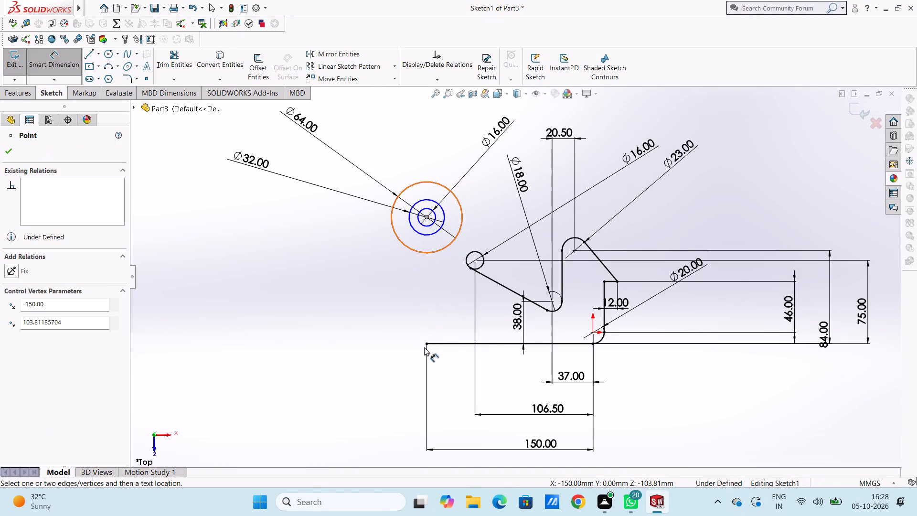
pyautogui.click(595, 333)
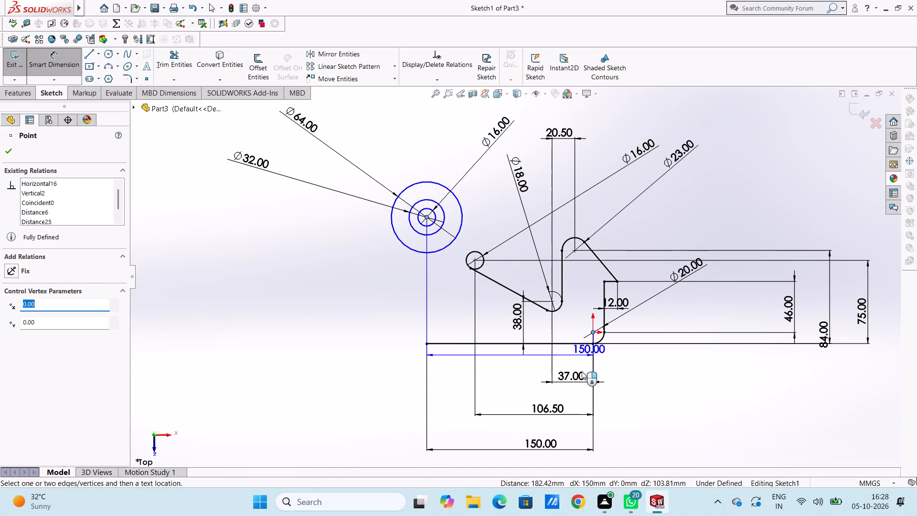
pyautogui.scroll(3, 570, 399)
pyautogui.click(539, 403)
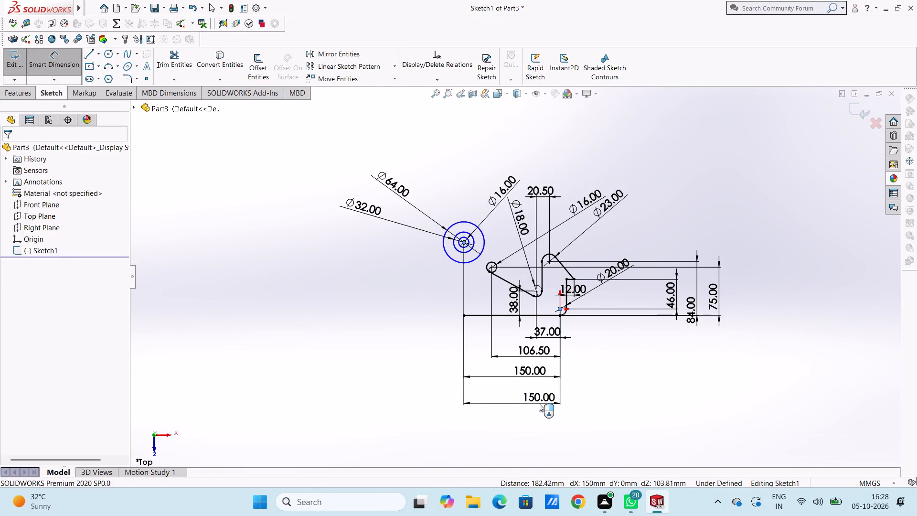
pyautogui.click(494, 392)
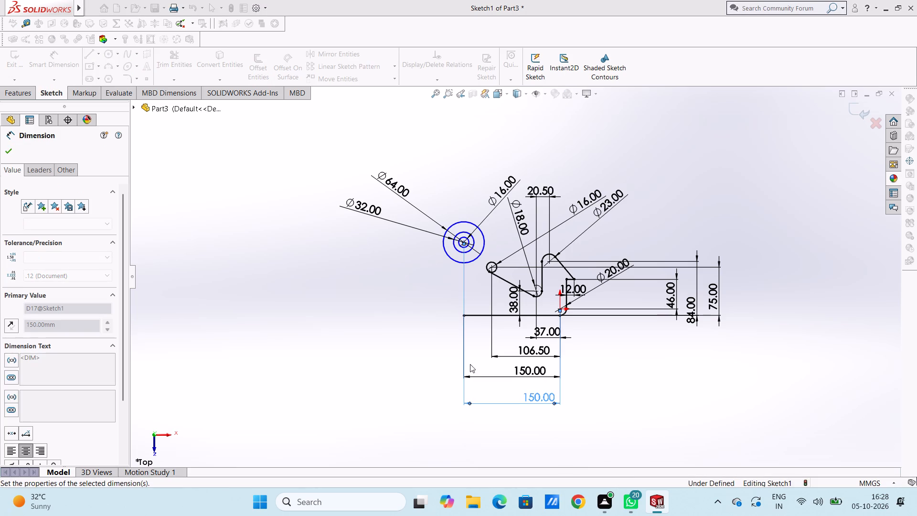
pyautogui.click(469, 359)
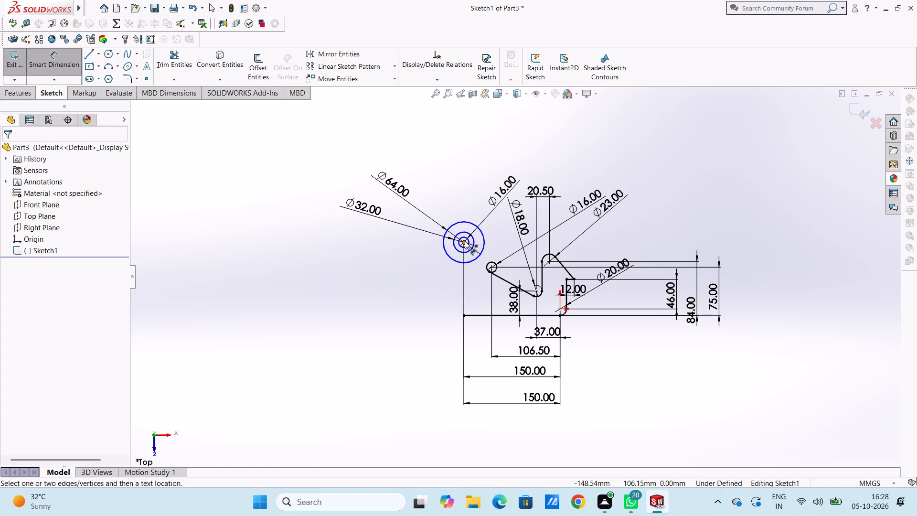
# Dimension the vertical distance from the concentric circles' center to the base line as 106 mm, placing it beside the circles.
pyautogui.click(464, 241)
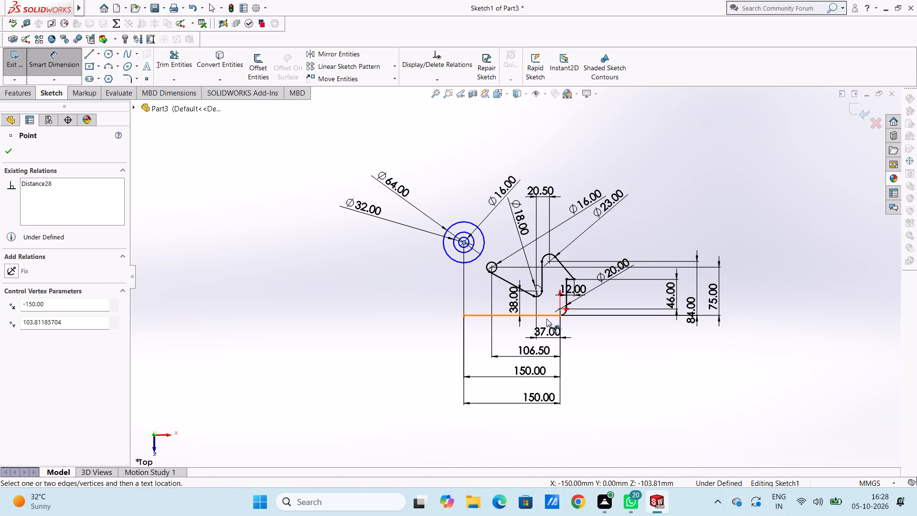
pyautogui.click(546, 317)
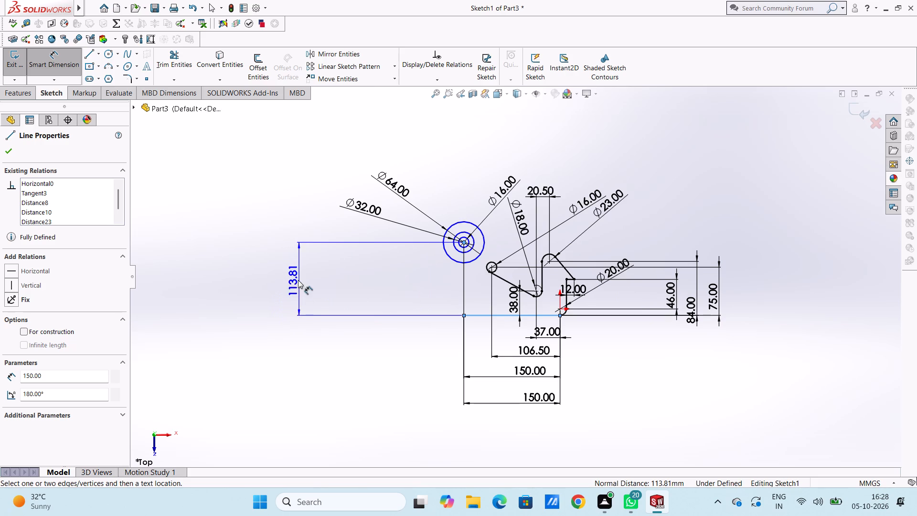
pyautogui.click(290, 294)
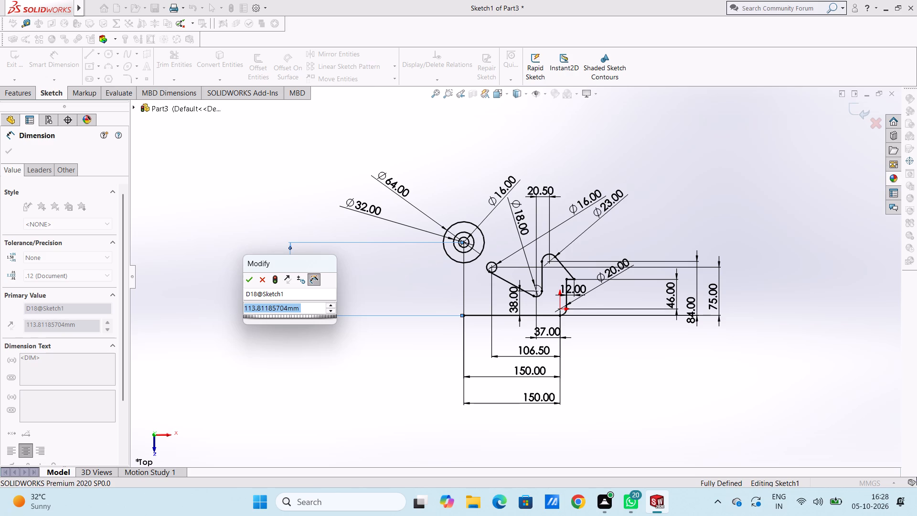
pyautogui.write('106')
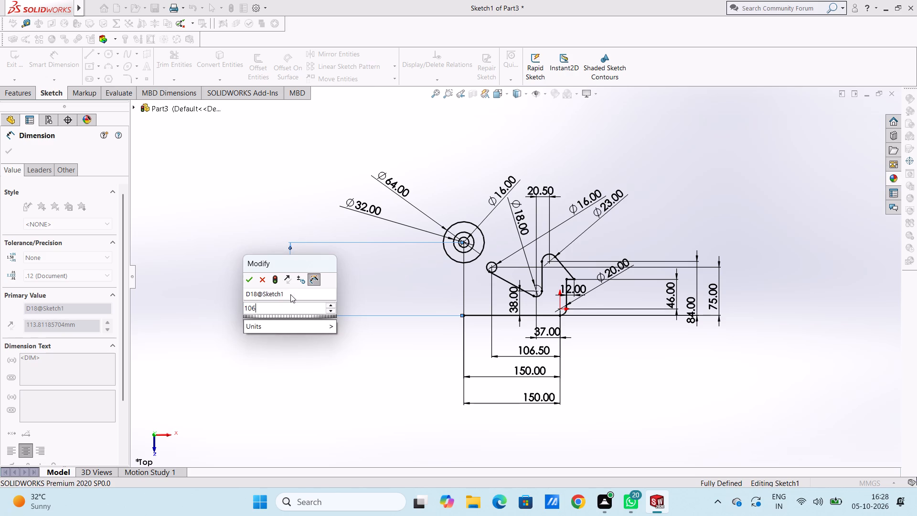
pyautogui.press('Return')
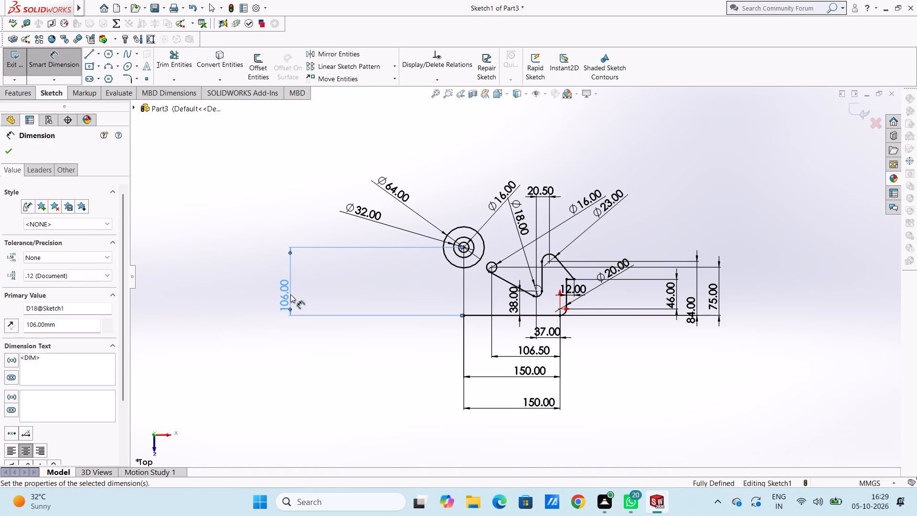
pyautogui.click(245, 212)
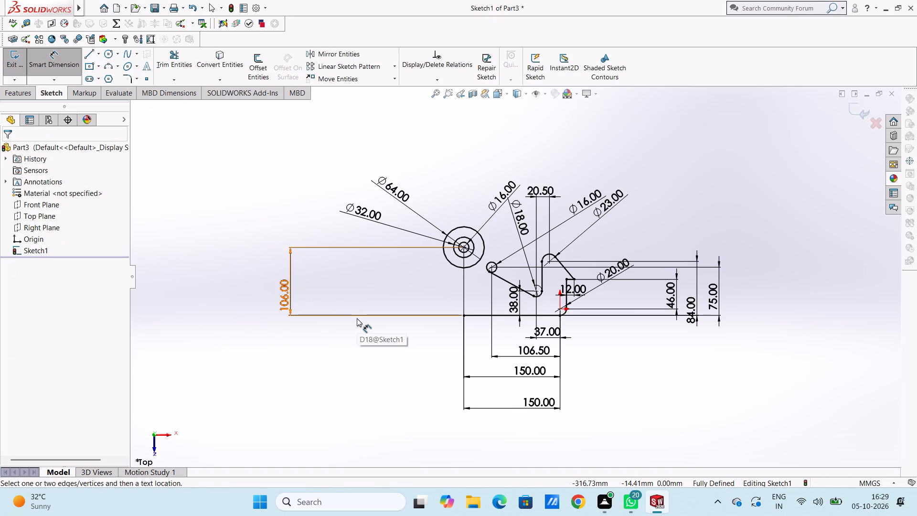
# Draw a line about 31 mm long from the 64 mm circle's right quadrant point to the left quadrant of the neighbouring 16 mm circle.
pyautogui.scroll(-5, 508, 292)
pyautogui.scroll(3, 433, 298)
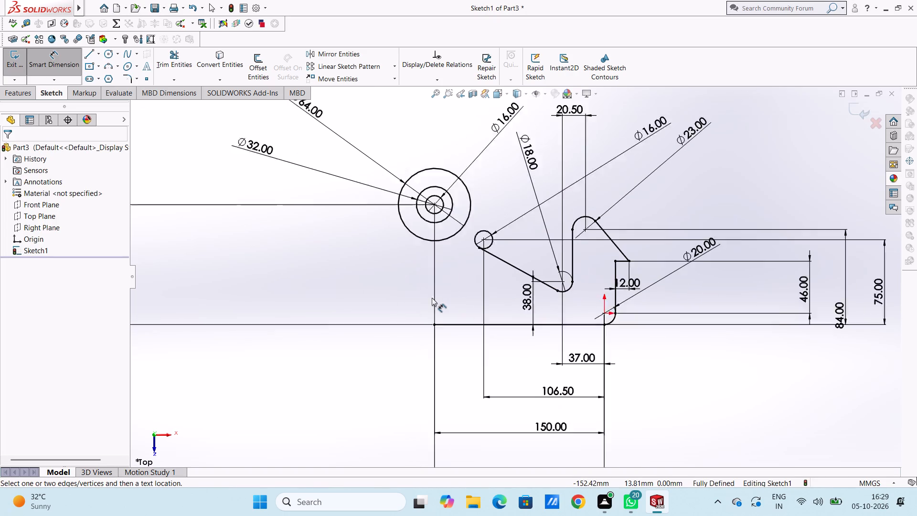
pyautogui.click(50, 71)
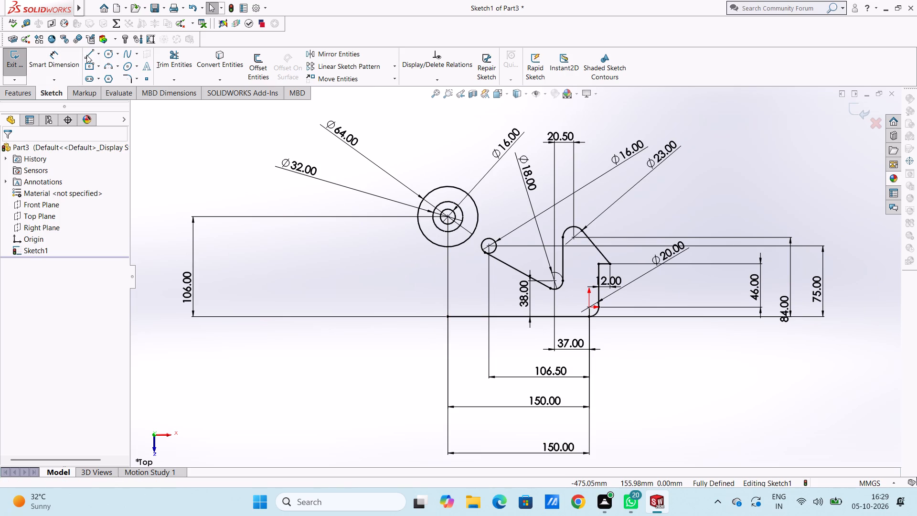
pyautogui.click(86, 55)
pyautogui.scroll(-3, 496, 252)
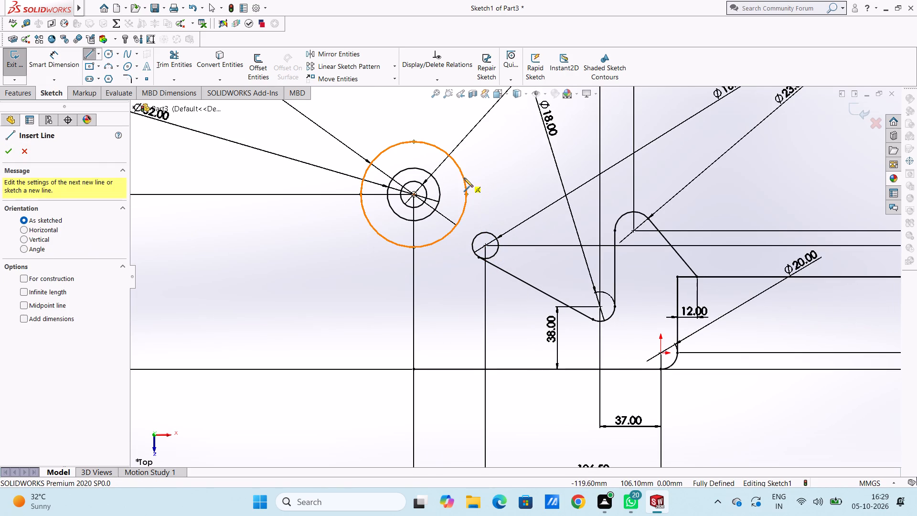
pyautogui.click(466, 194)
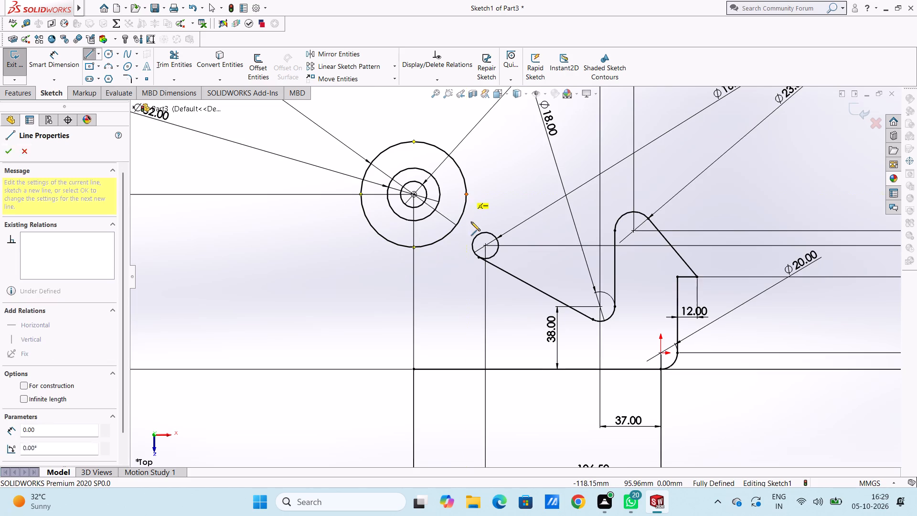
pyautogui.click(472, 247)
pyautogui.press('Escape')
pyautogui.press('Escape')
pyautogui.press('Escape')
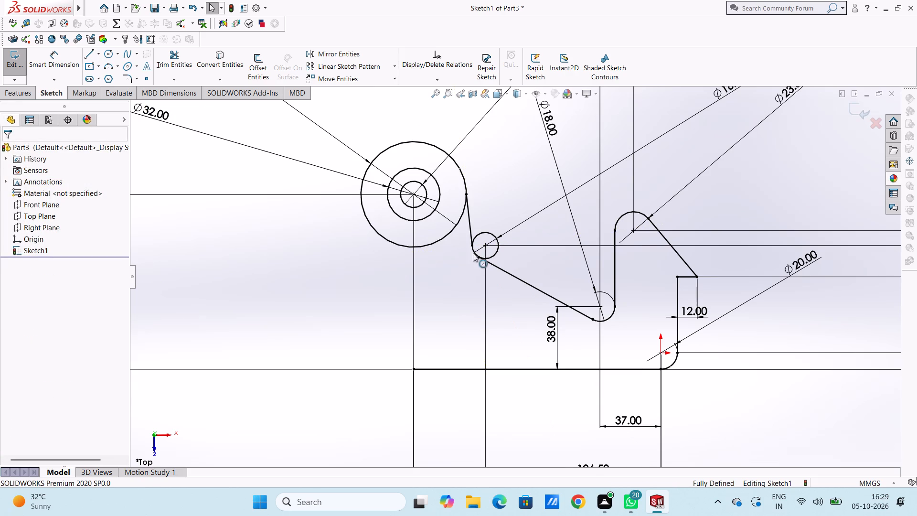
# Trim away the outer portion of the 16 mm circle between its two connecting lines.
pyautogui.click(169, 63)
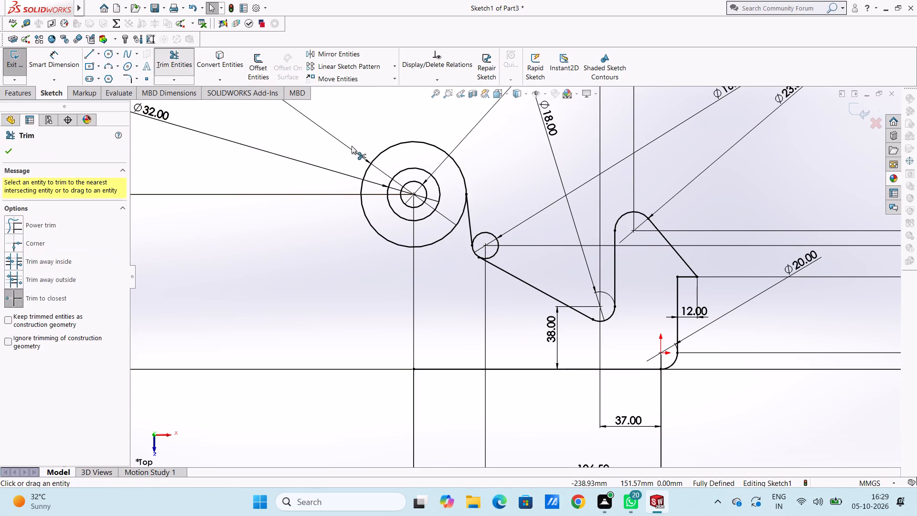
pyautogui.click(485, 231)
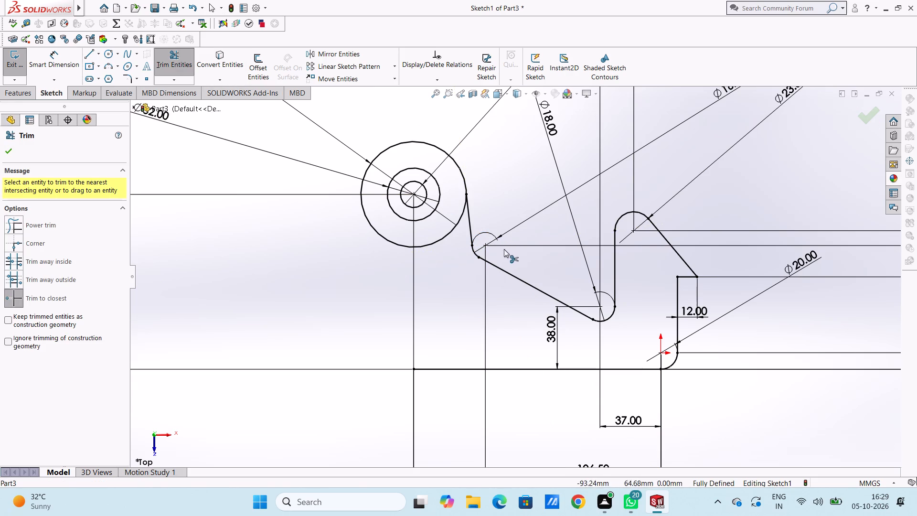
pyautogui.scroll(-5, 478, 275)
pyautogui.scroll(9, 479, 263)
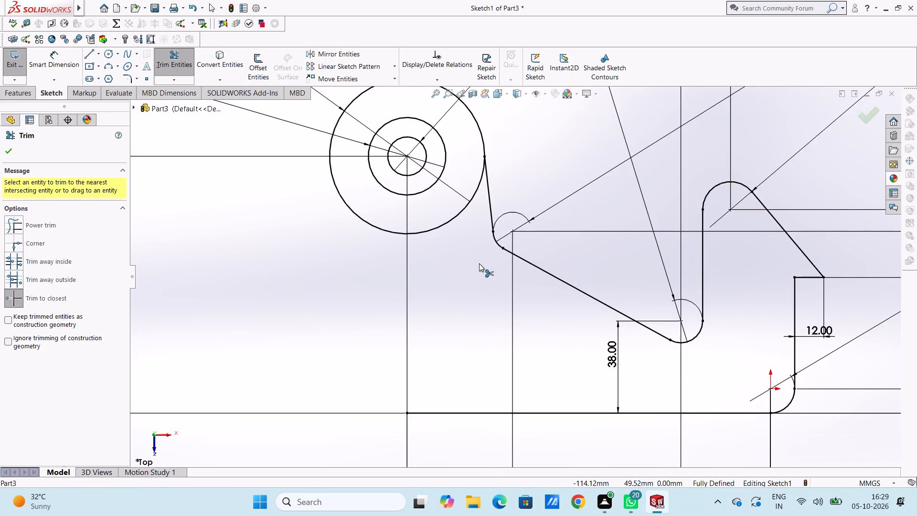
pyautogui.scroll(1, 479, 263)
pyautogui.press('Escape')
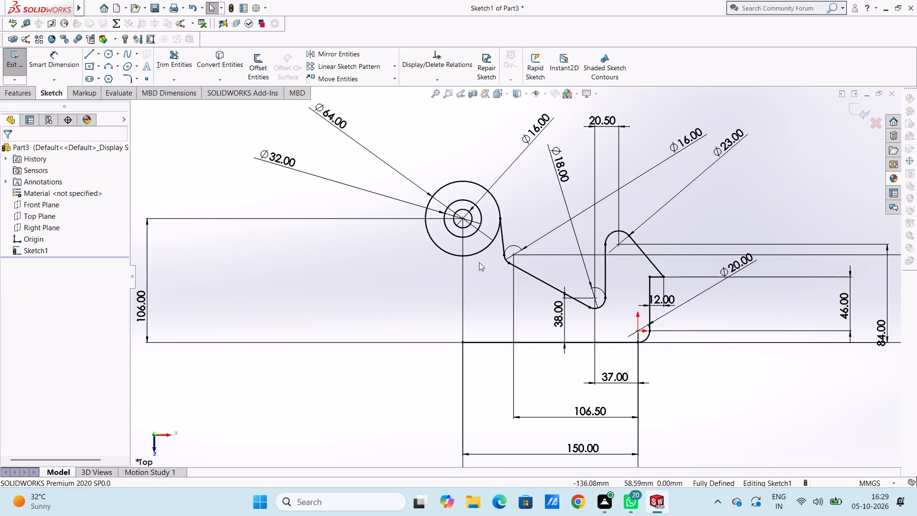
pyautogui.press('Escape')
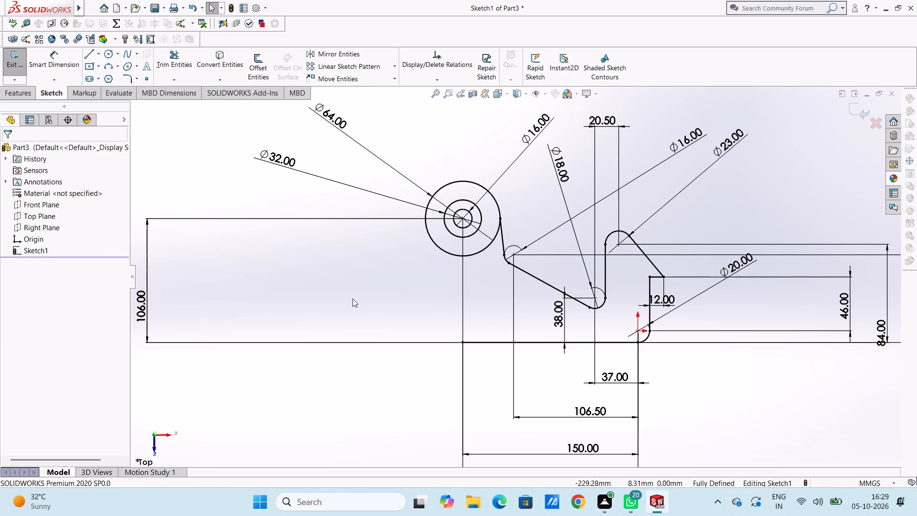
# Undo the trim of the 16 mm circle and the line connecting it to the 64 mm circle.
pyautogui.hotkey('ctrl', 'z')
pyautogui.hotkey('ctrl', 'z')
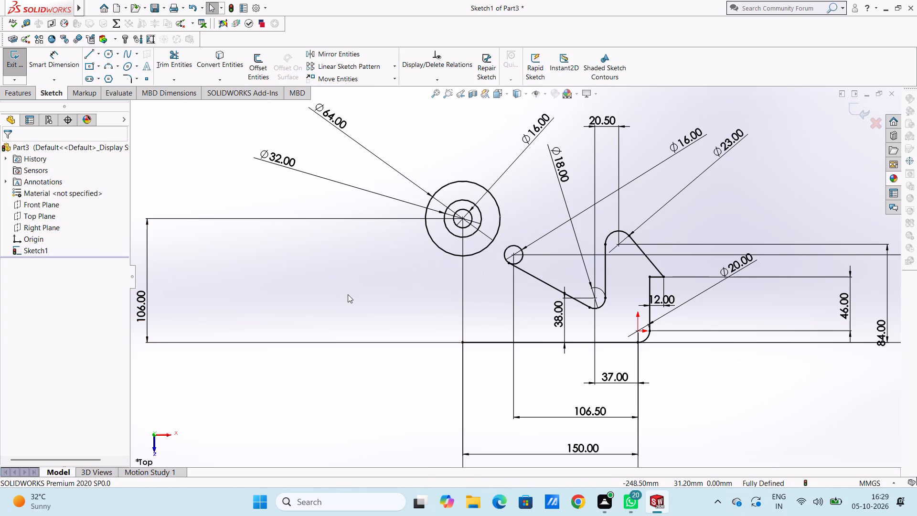
# Draw a line about 34 mm long from the 64 mm circle's right quadrant point to the lower left of the neighbouring 16 mm circle.
pyautogui.scroll(-2, 589, 240)
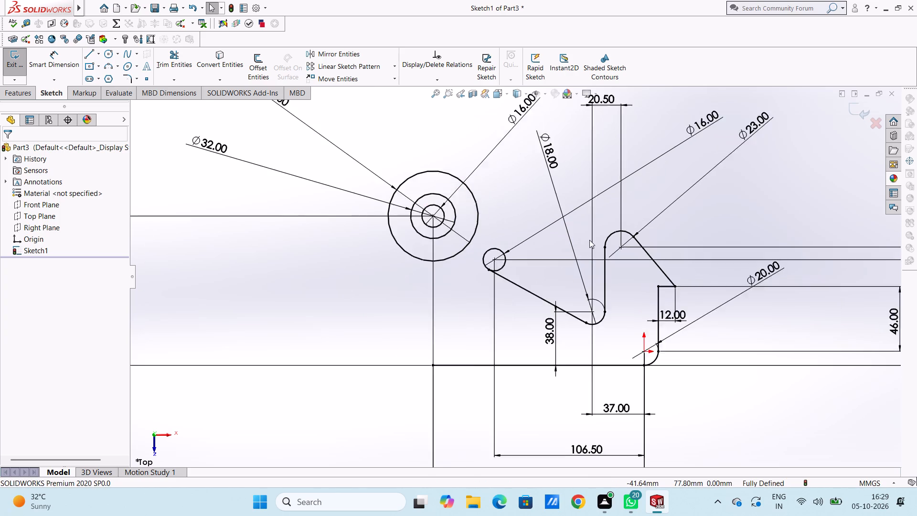
pyautogui.scroll(-1, 589, 240)
pyautogui.click(90, 52)
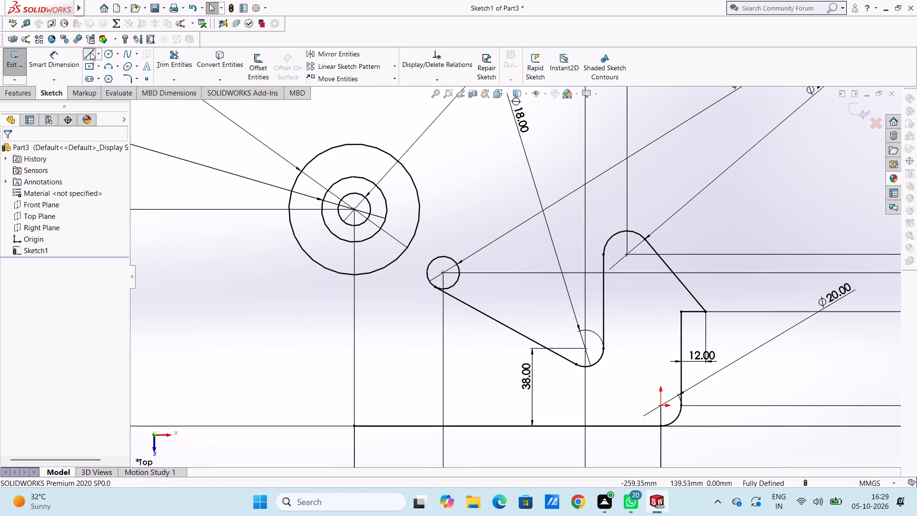
pyautogui.click(420, 209)
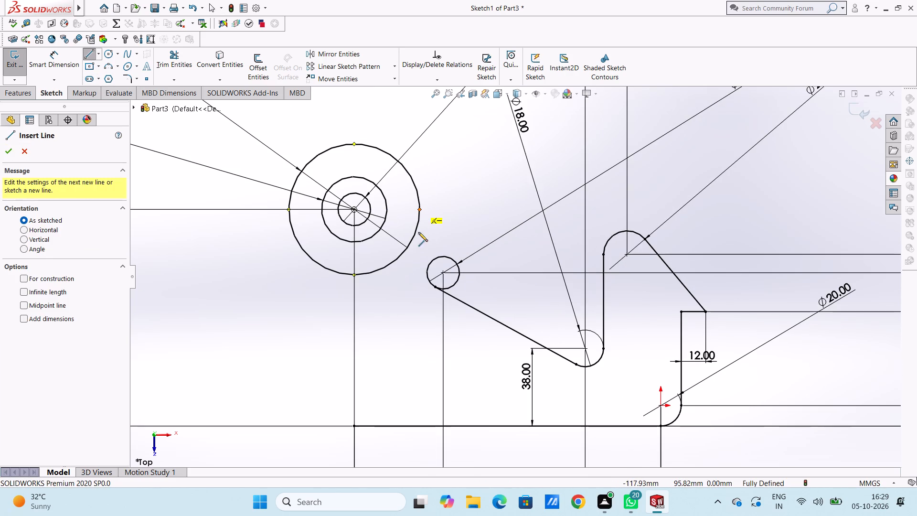
pyautogui.click(427, 279)
pyautogui.press('Escape')
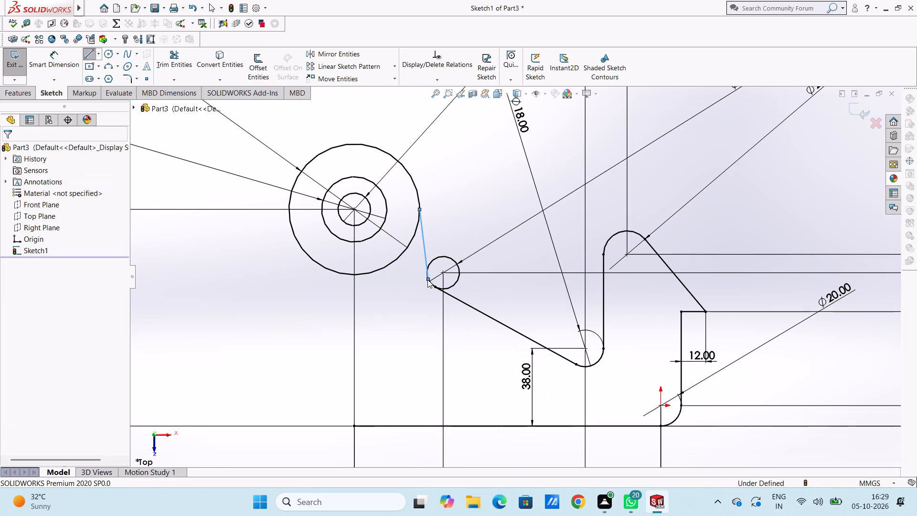
pyautogui.press('Escape')
pyautogui.press('Escape')
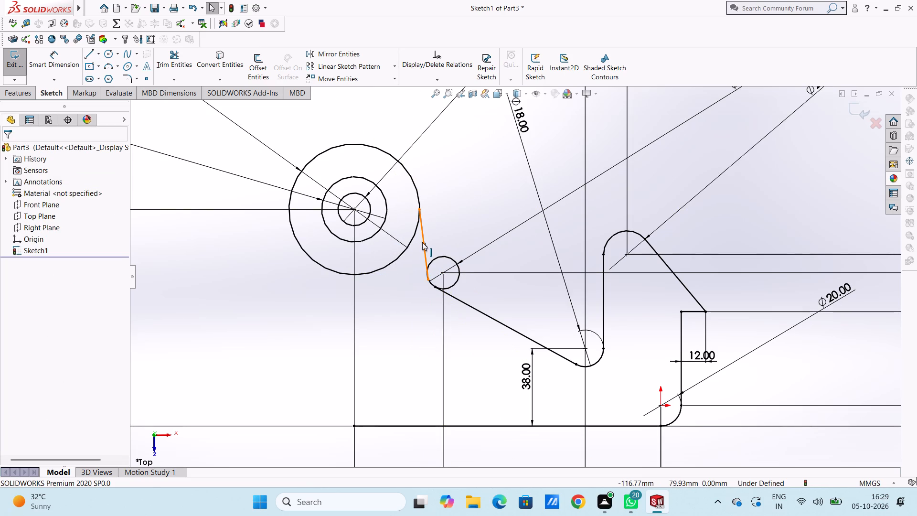
# Add a tangent relation between the new connecting line and the 16 mm circle at its lower end.
pyautogui.click(423, 242)
pyautogui.press('Escape')
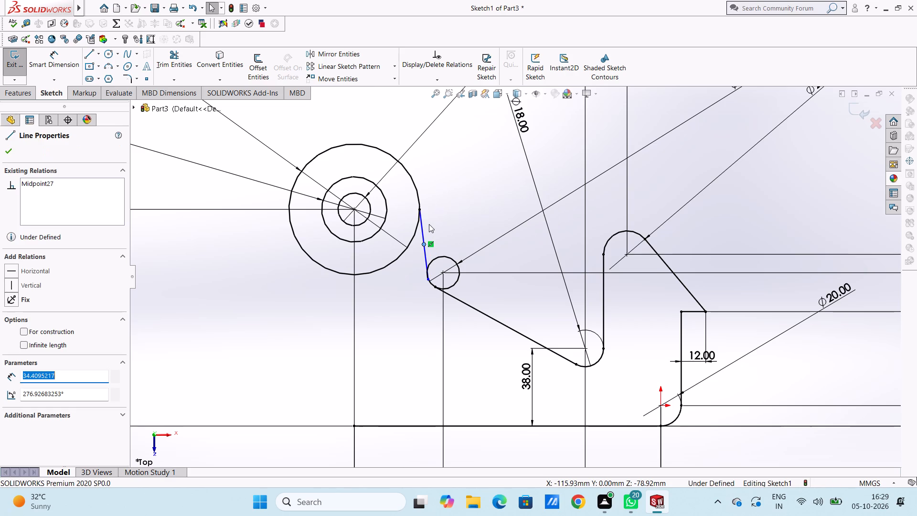
pyautogui.press('Escape')
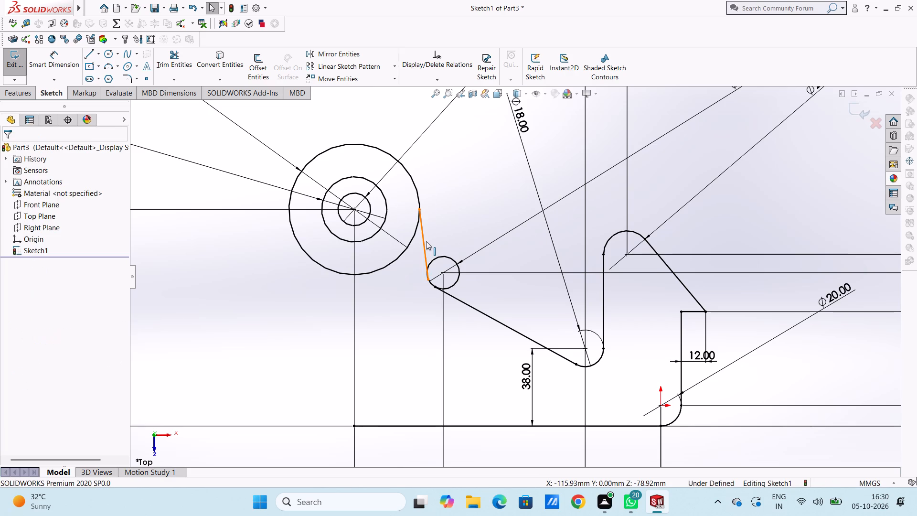
pyautogui.click(426, 241)
pyautogui.keyDown('ctrl'); pyautogui.click(436, 257); pyautogui.keyUp('ctrl')
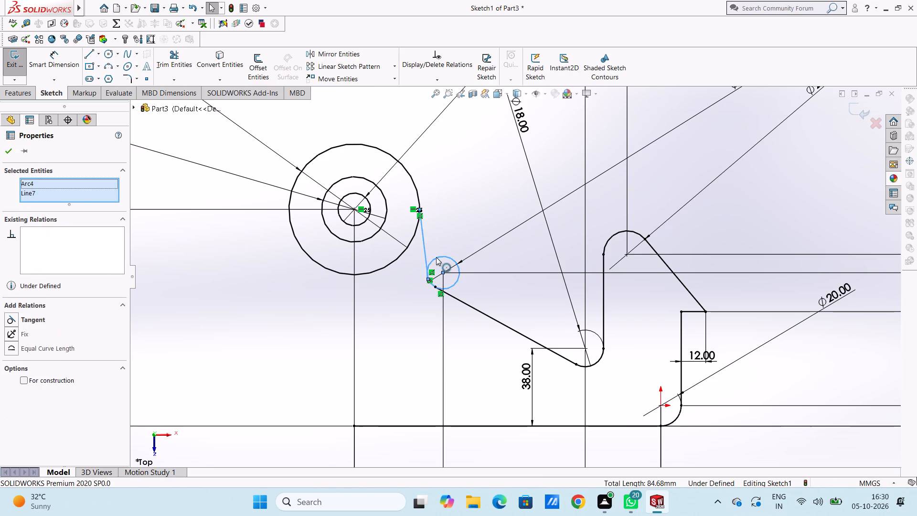
pyautogui.click(12, 322)
pyautogui.click(232, 322)
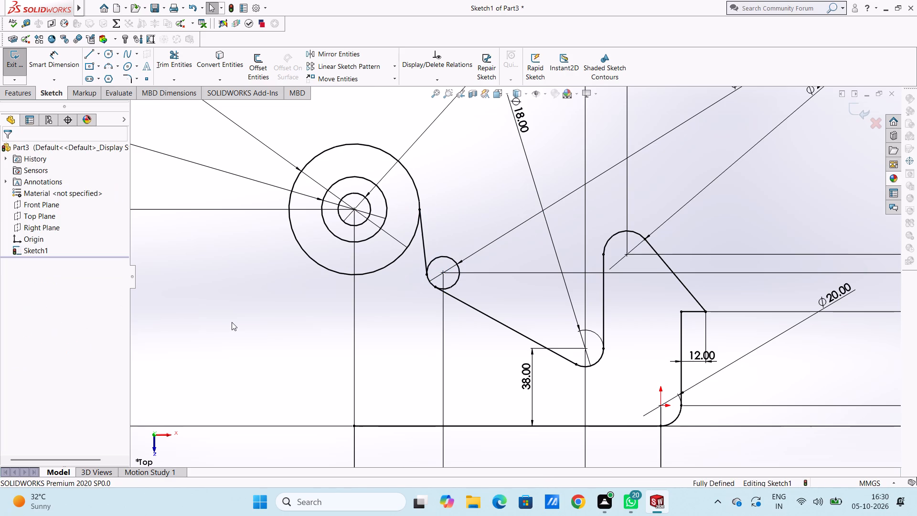
# Trim away the outer portion of the 16 mm circle, leaving only the short arc between its two connecting lines.
pyautogui.moveTo(168, 54); pyautogui.dragTo(175, 60)
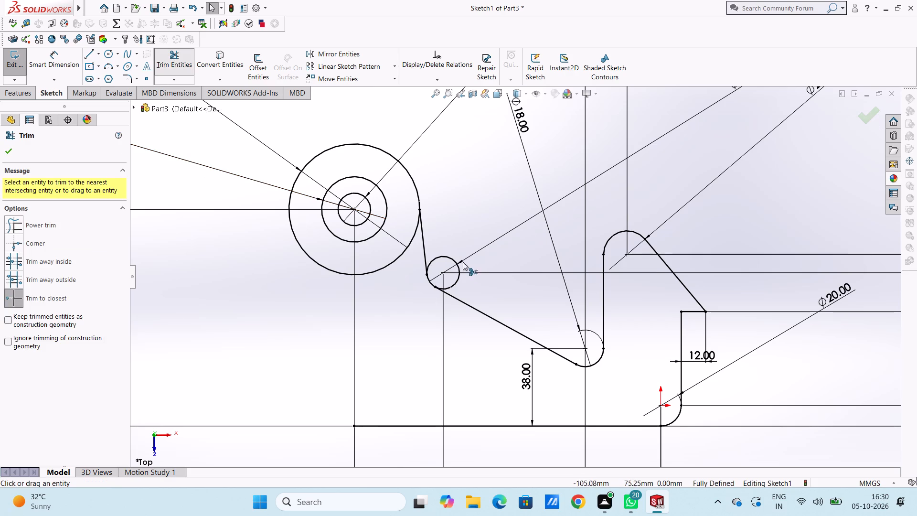
pyautogui.click(452, 259)
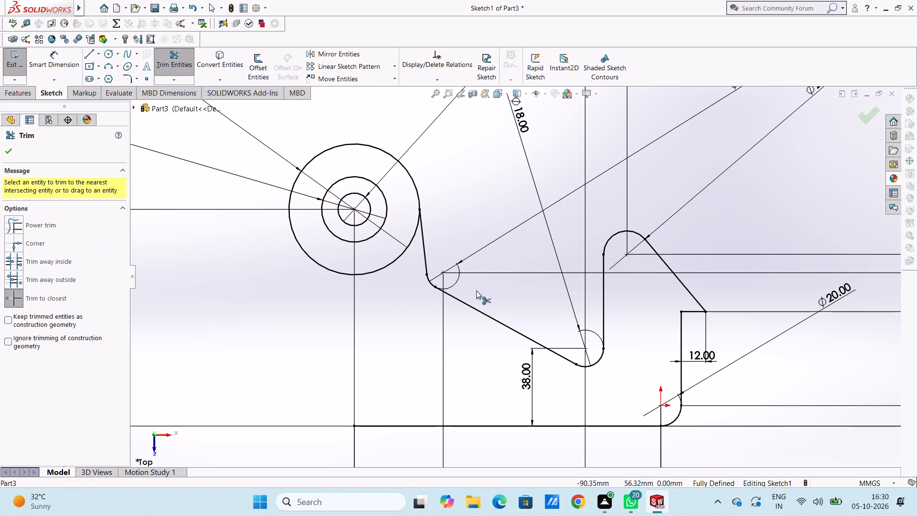
pyautogui.click(15, 150)
# Sketch two concentric circles of radius 20 mm and 10 mm directly below the existing concentric circles, centered about 34 mm above the origin.
pyautogui.scroll(4, 261, 327)
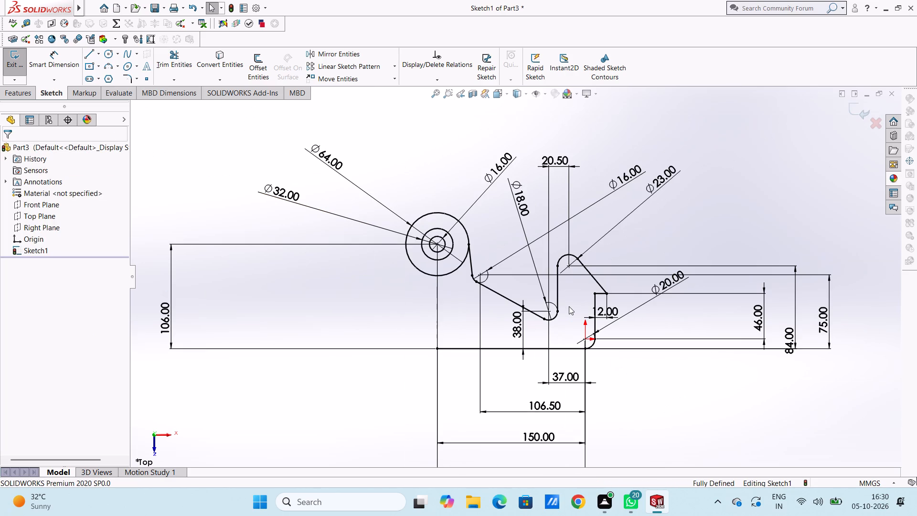
pyautogui.scroll(-2, 571, 317)
pyautogui.scroll(1, 571, 317)
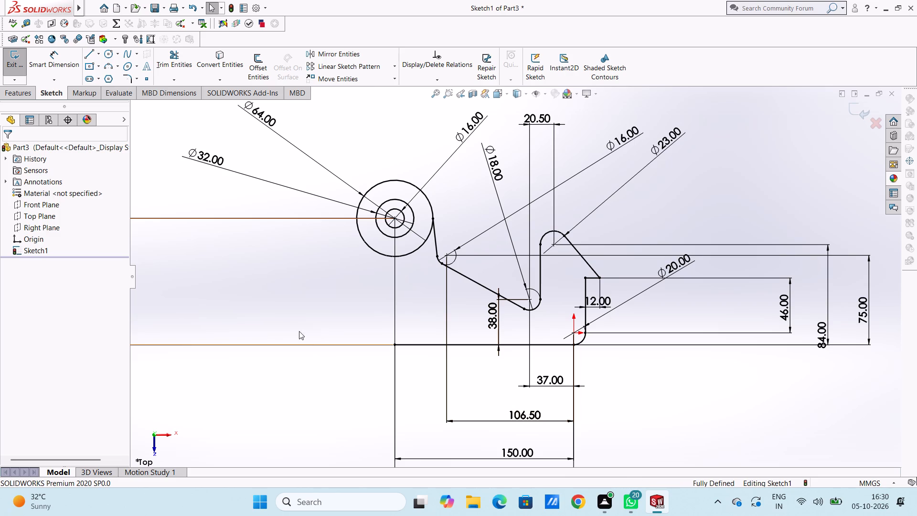
pyautogui.click(106, 56)
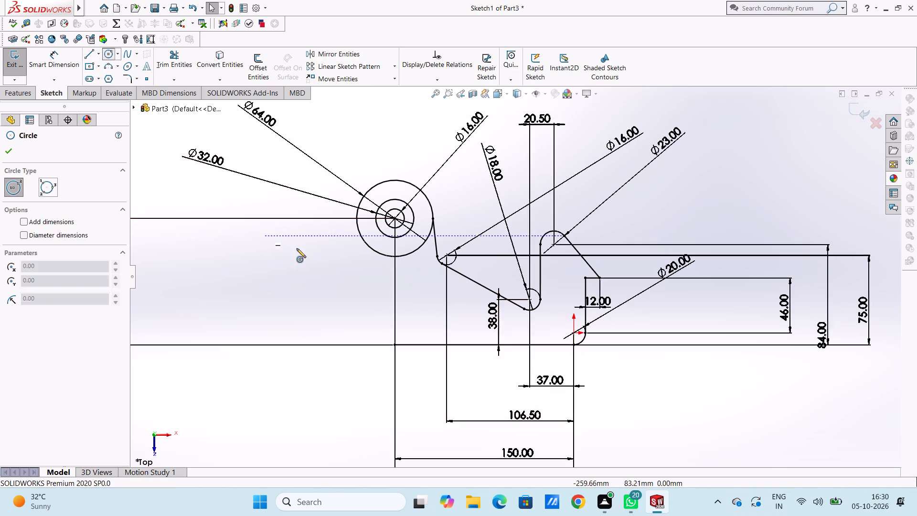
pyautogui.click(395, 292)
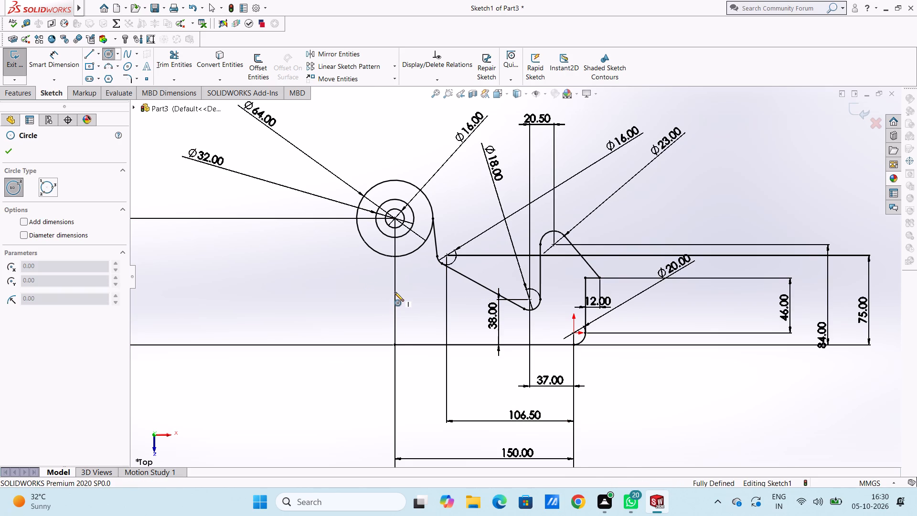
pyautogui.write('20')
pyautogui.press('Return')
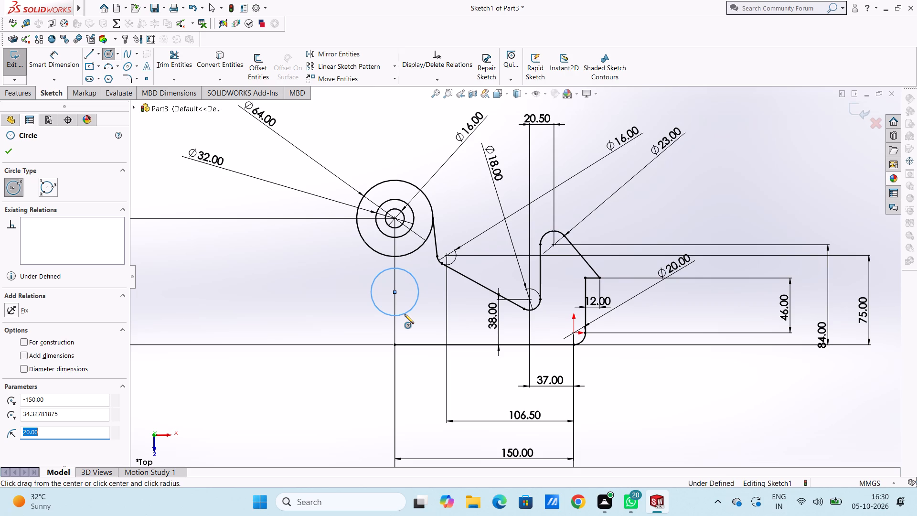
pyautogui.click(395, 290)
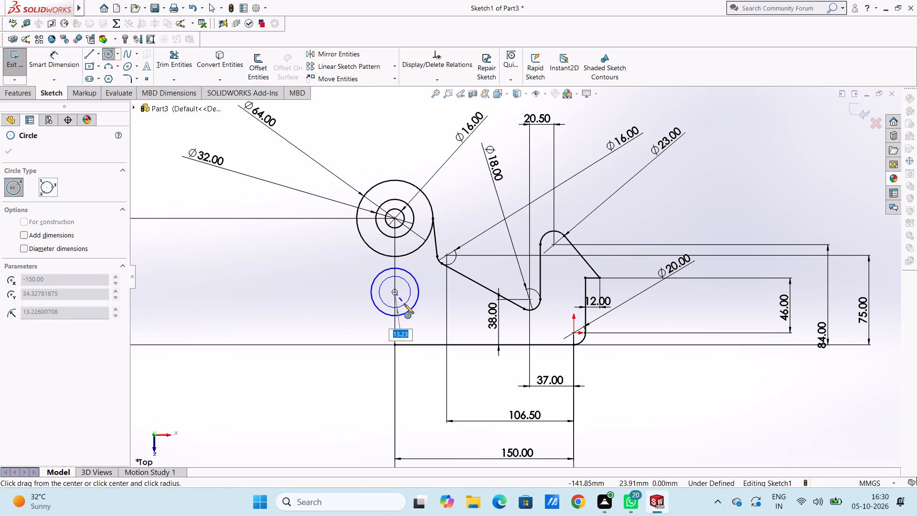
pyautogui.write('10')
pyautogui.press('Return')
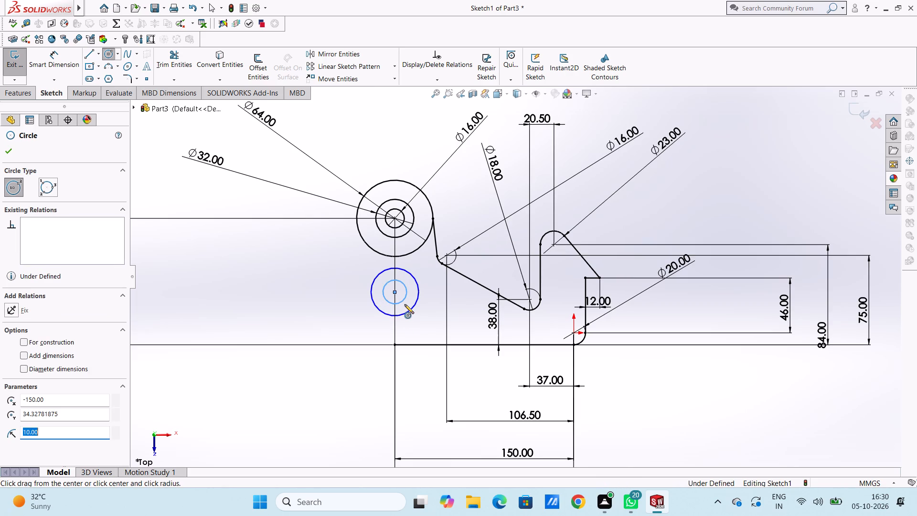
# Dimension the two lower concentric circles with diameters of 40 mm for the outer and 20 mm for the inner.
pyautogui.press('Escape')
pyautogui.press('Escape')
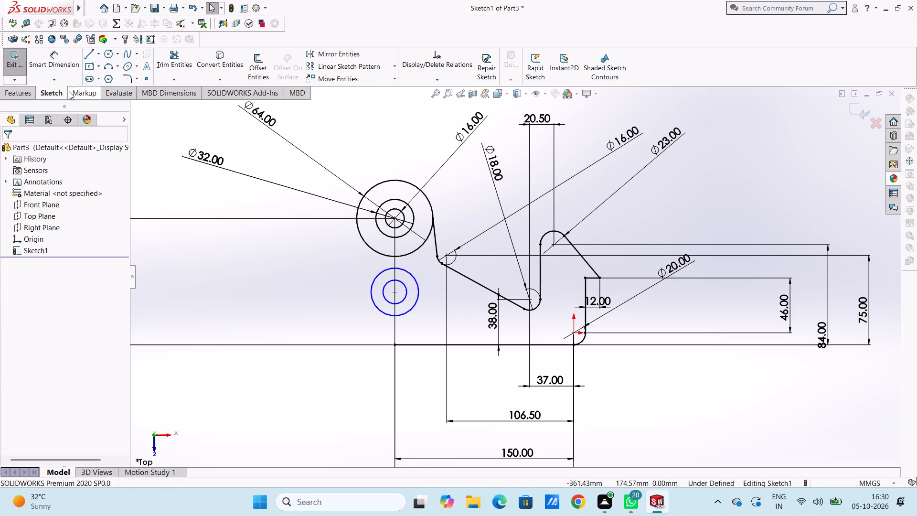
pyautogui.click(63, 63)
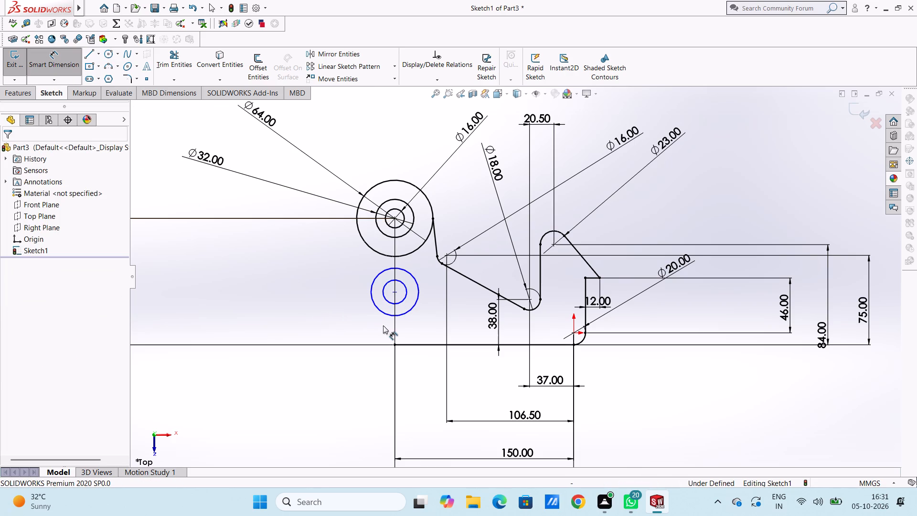
pyautogui.click(404, 314)
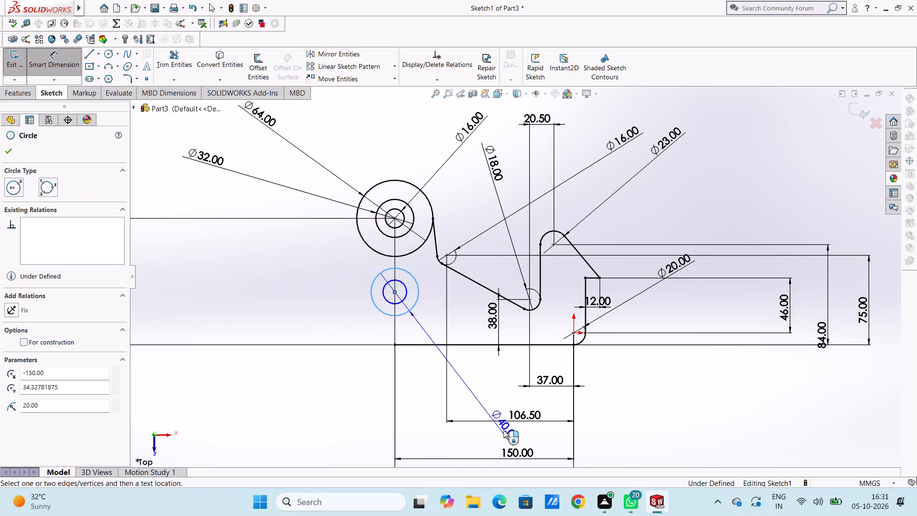
pyautogui.click(519, 438)
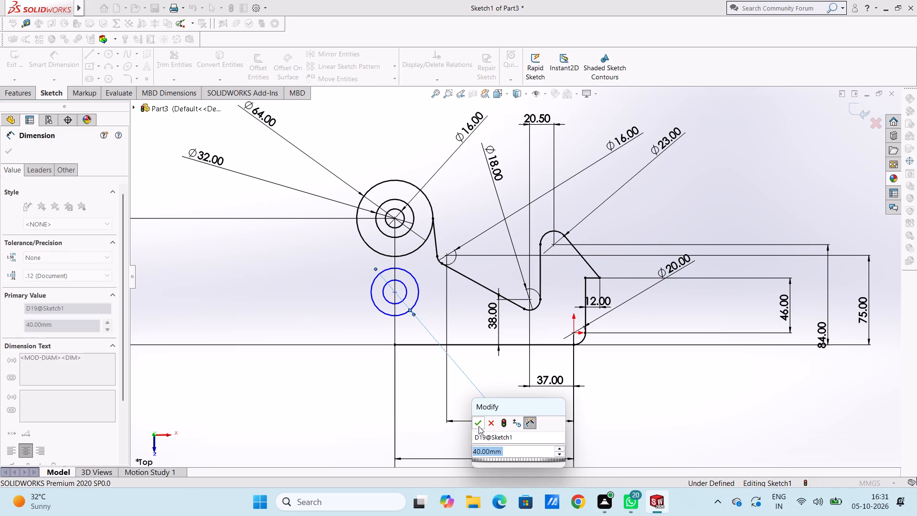
pyautogui.click(479, 426)
pyautogui.click(429, 401)
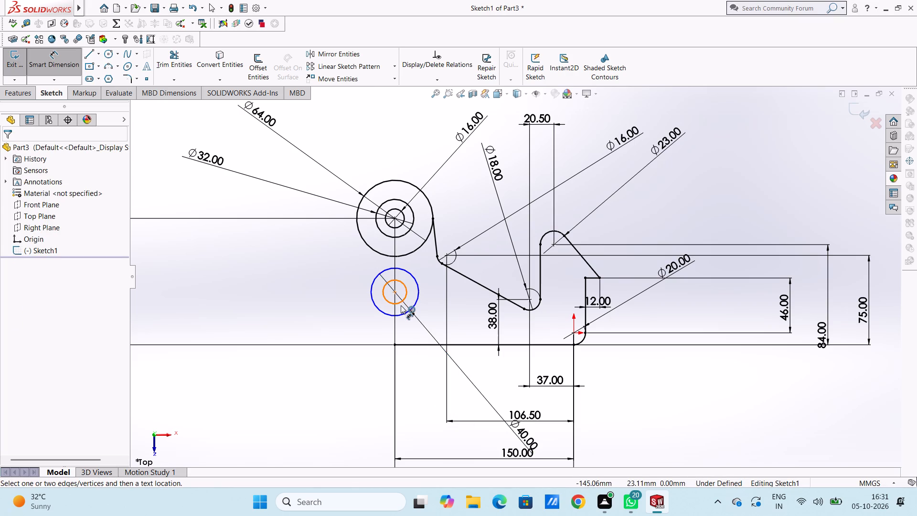
pyautogui.click(401, 305)
pyautogui.click(481, 447)
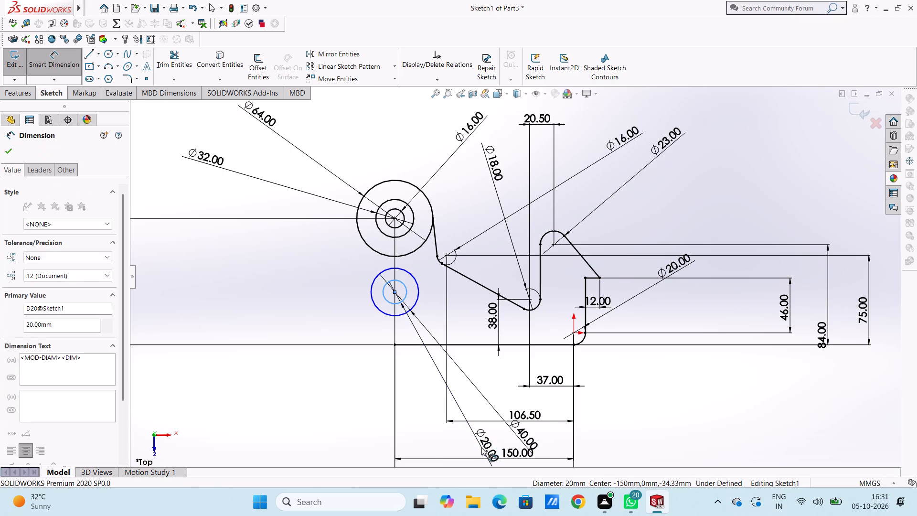
pyautogui.click(443, 436)
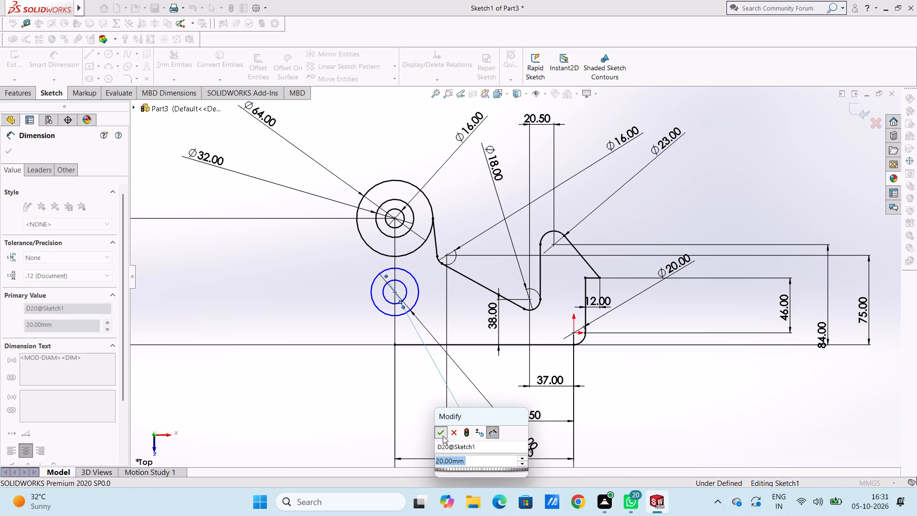
pyautogui.click(431, 412)
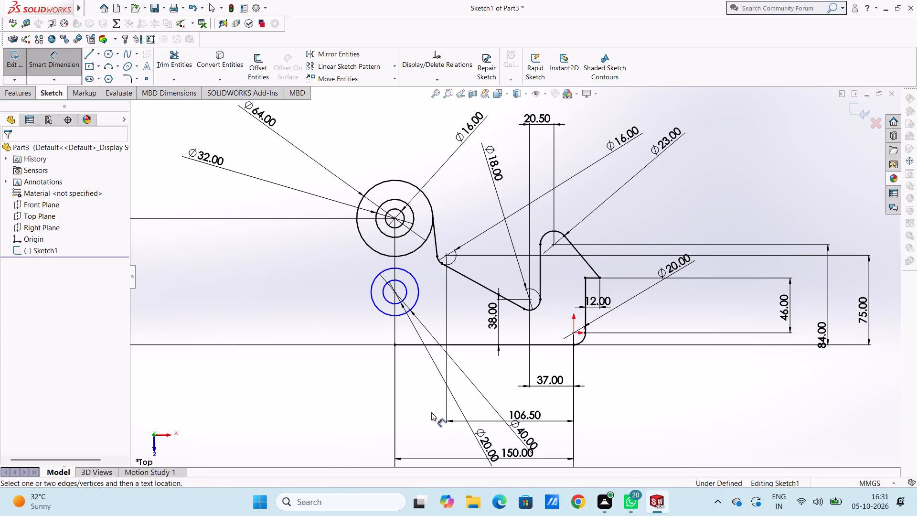
# Dimension the vertical distance from the lower concentric circles' center to the base line as 38.5 mm.
pyautogui.click(395, 292)
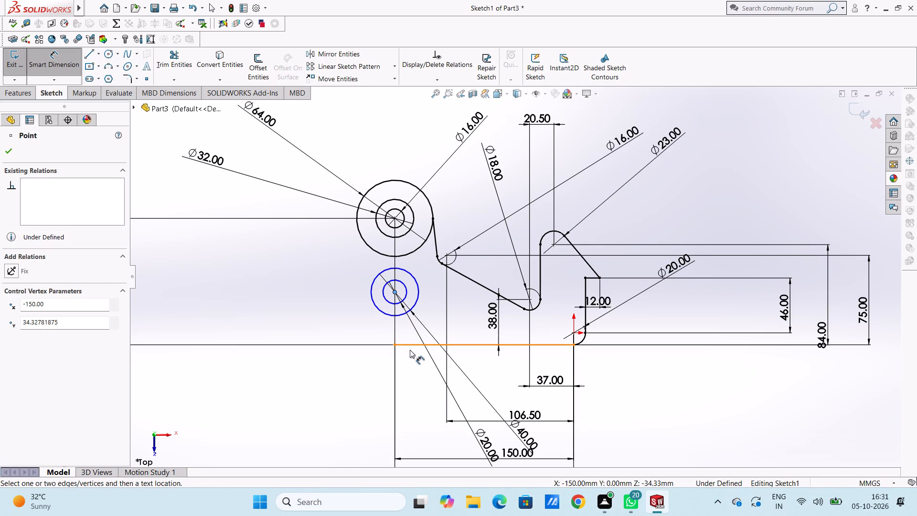
pyautogui.click(411, 345)
pyautogui.scroll(4, 372, 347)
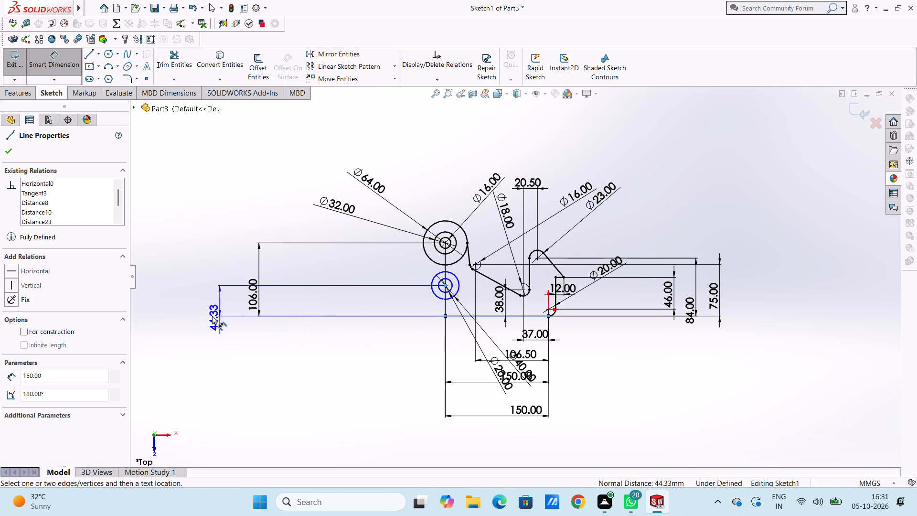
pyautogui.click(187, 298)
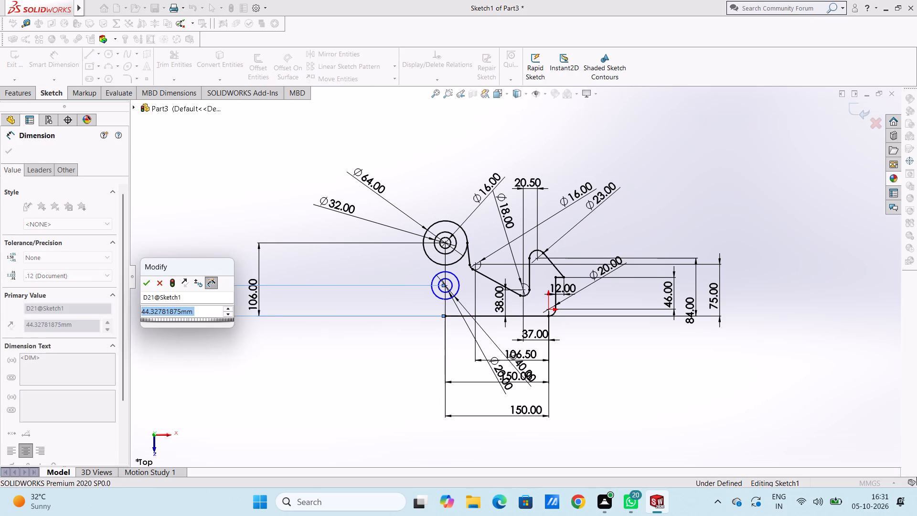
pyautogui.write('38.5')
pyautogui.press('Return')
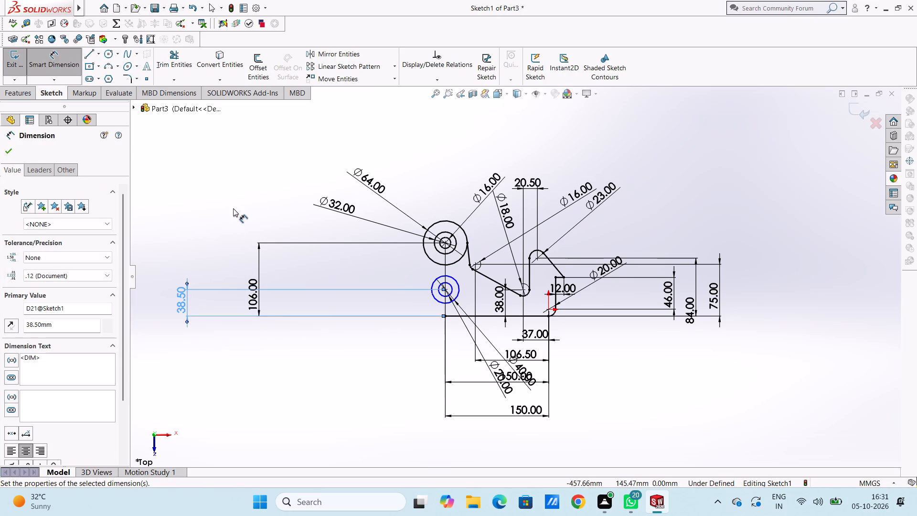
pyautogui.click(233, 208)
# Dimension the horizontal distance between the lower concentric circles' center and the origin as 150 mm.
pyautogui.scroll(-3, 436, 308)
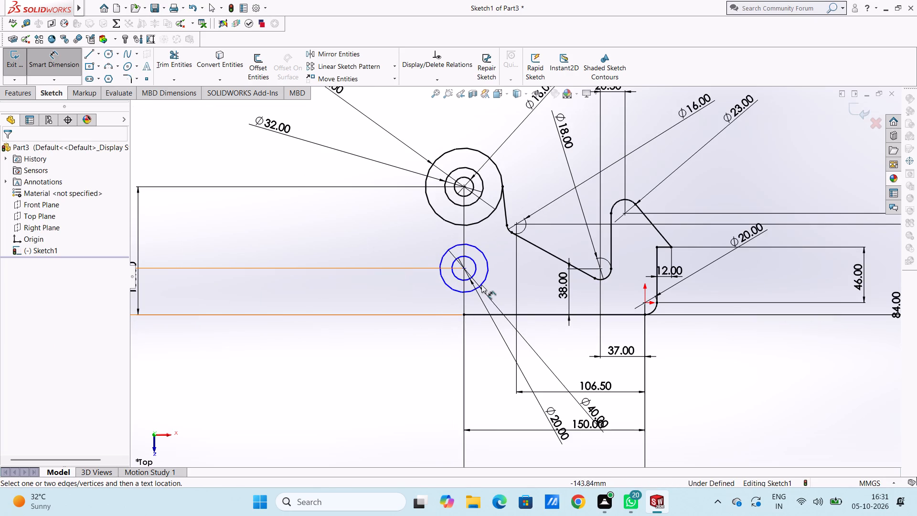
pyautogui.click(463, 267)
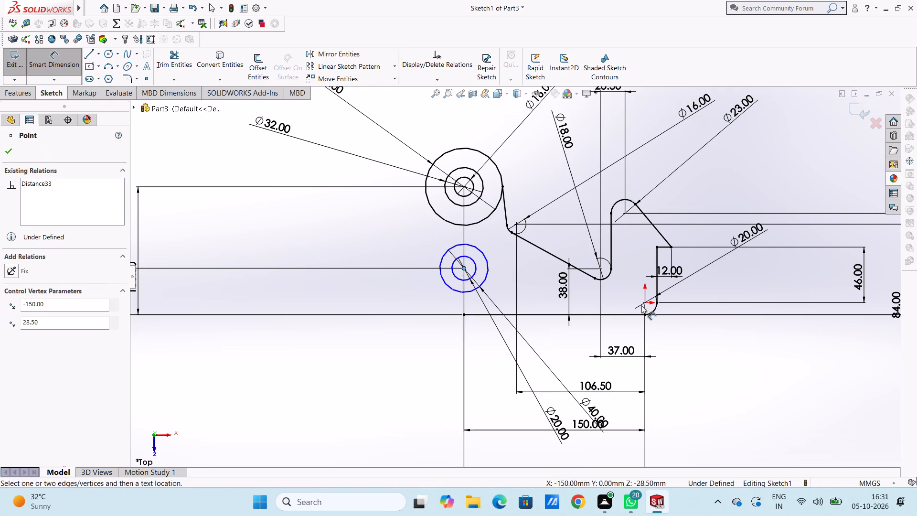
pyautogui.click(644, 303)
pyautogui.click(622, 448)
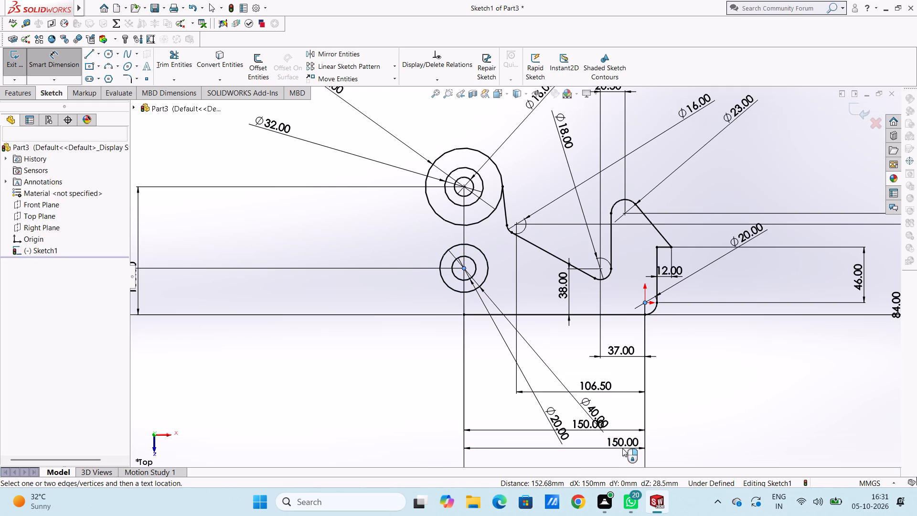
pyautogui.click(579, 432)
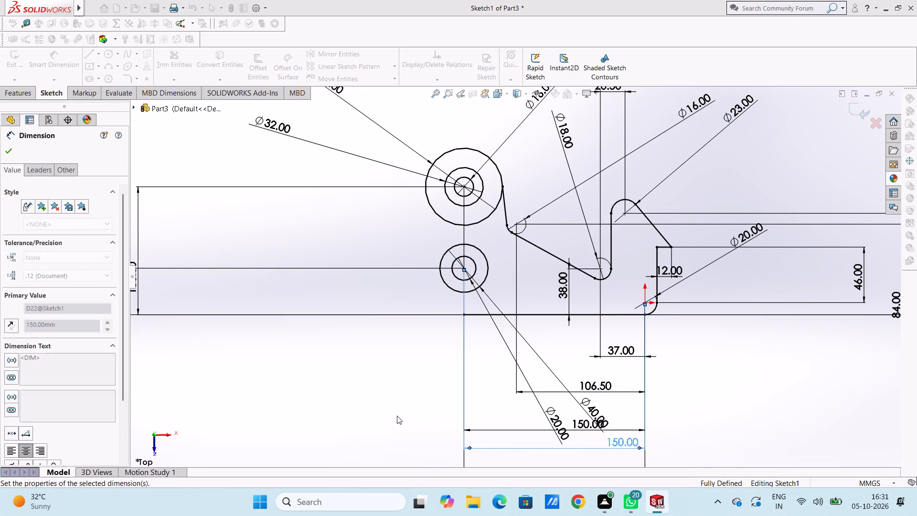
pyautogui.click(397, 416)
# Sketch a circle of about 26 mm radius to the left of the lower concentric circles, centered about 34 mm above the origin.
pyautogui.scroll(2, 397, 416)
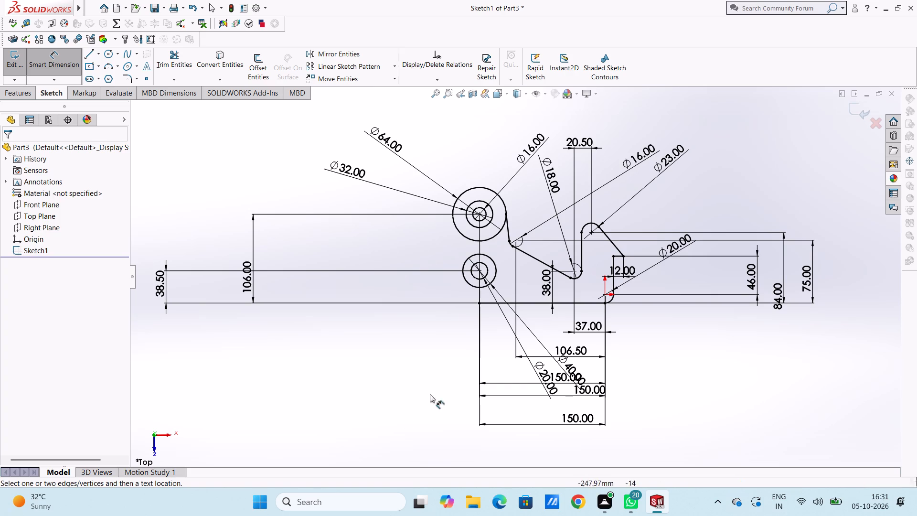
pyautogui.scroll(-2, 498, 262)
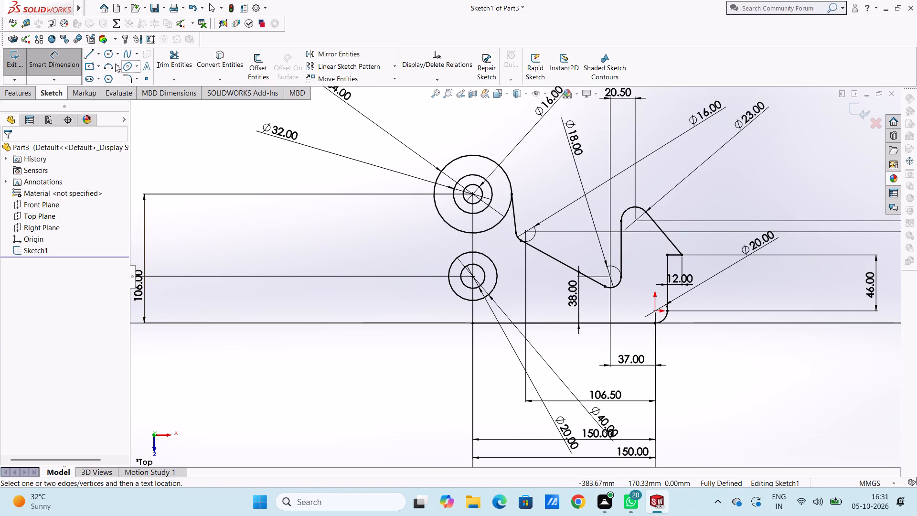
pyautogui.click(104, 52)
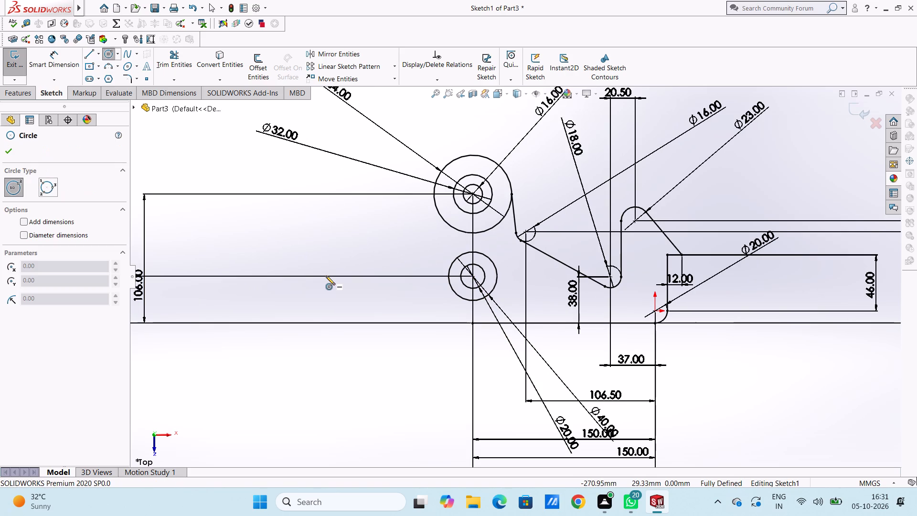
pyautogui.click(325, 270)
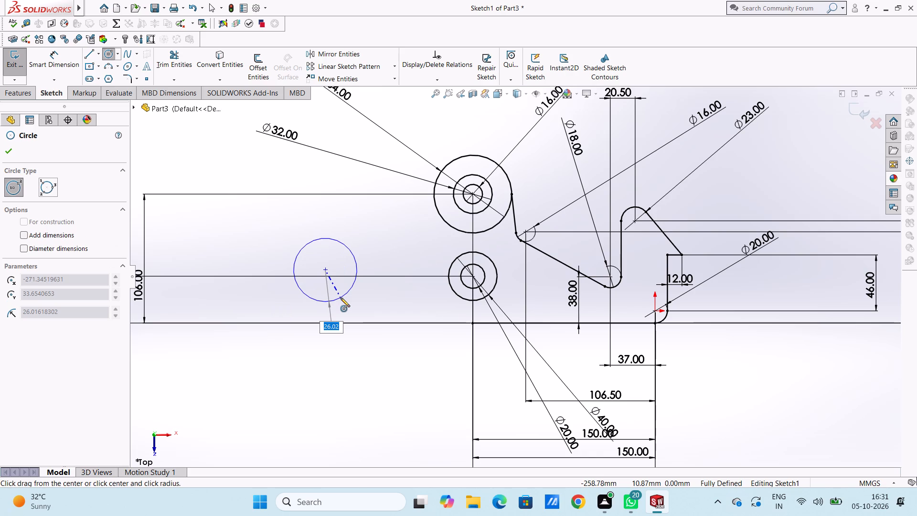
pyautogui.click(341, 298)
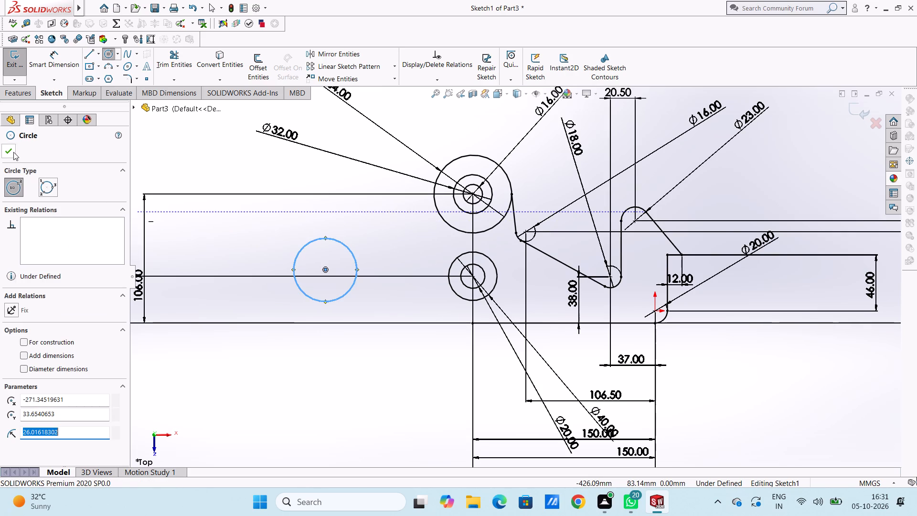
pyautogui.click(13, 152)
# Dimension the new left circle's diameter as 16 mm.
pyautogui.click(51, 68)
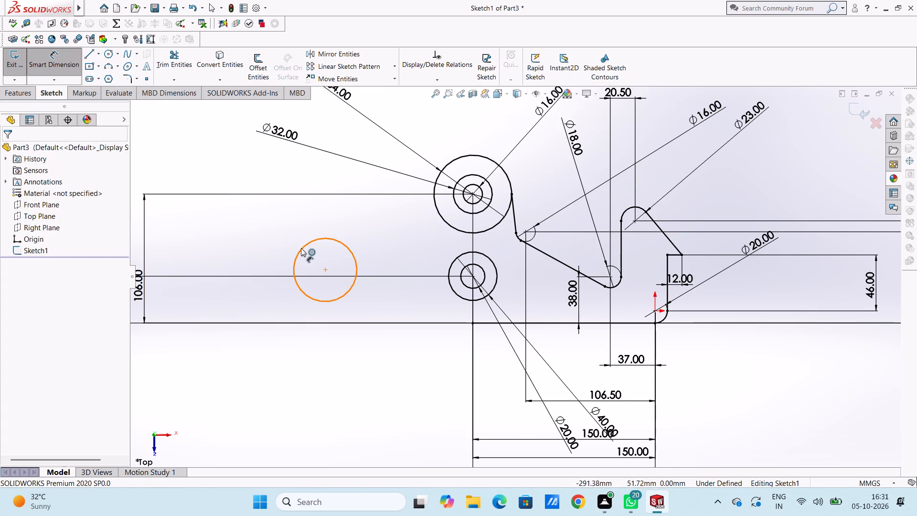
pyautogui.click(301, 248)
pyautogui.click(226, 149)
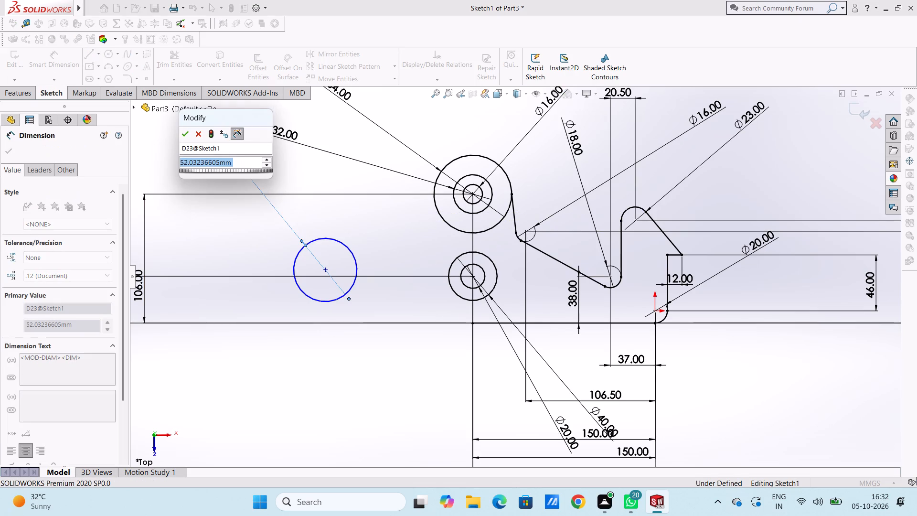
pyautogui.write('16')
pyautogui.press('Return')
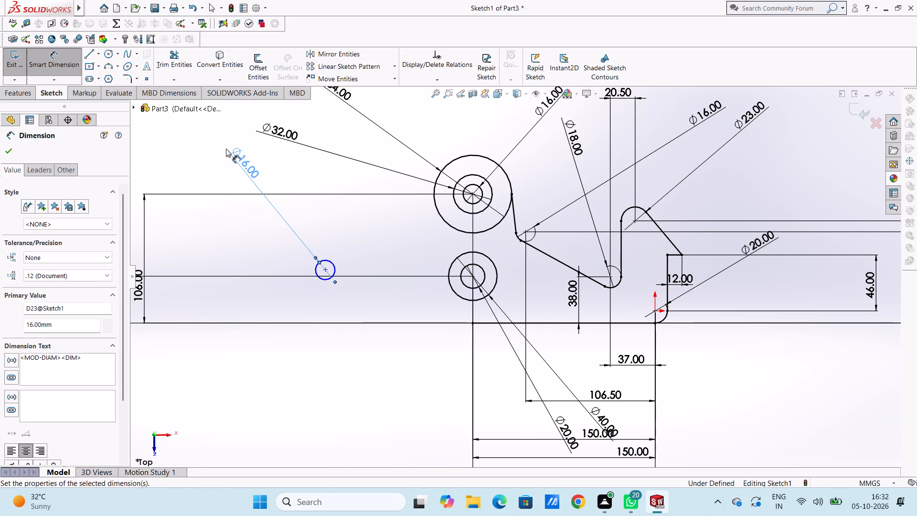
pyautogui.click(242, 255)
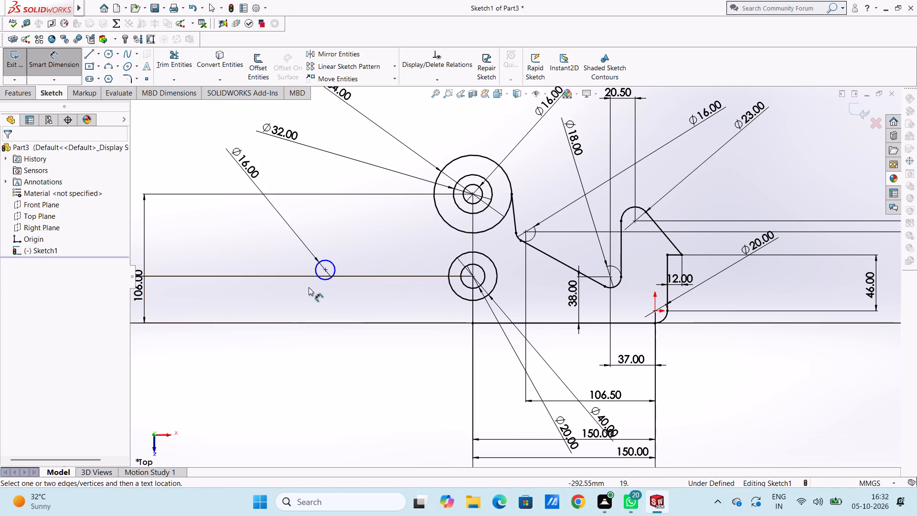
# Dimension the horizontal distance from the new 16 mm circle's center to the base line's left endpoint as 43.5 mm.
pyautogui.click(325, 271)
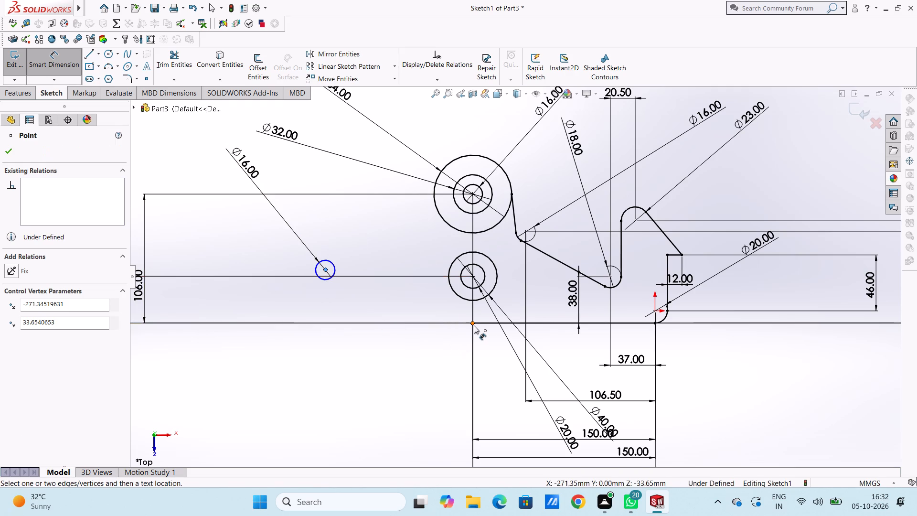
pyautogui.click(472, 325)
pyautogui.click(442, 414)
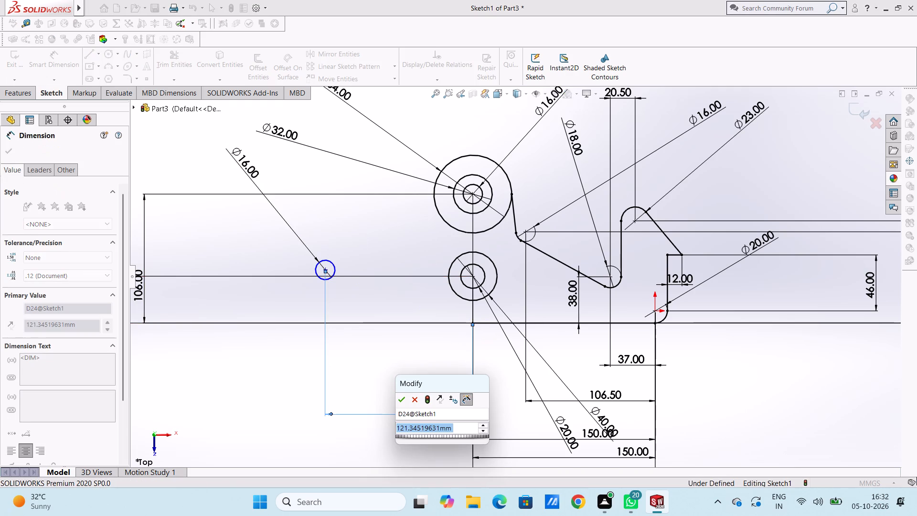
pyautogui.write('48')
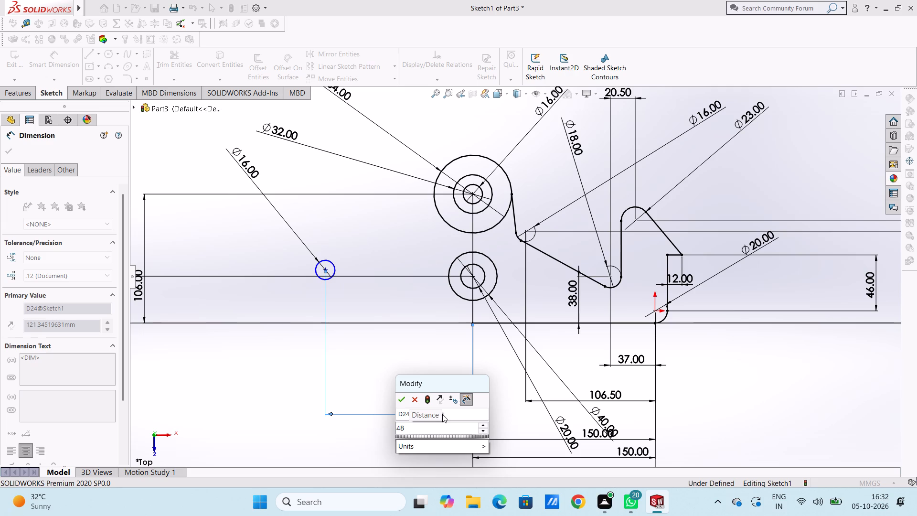
pyautogui.press('BackSpace')
pyautogui.write('3.5')
pyautogui.press('Return')
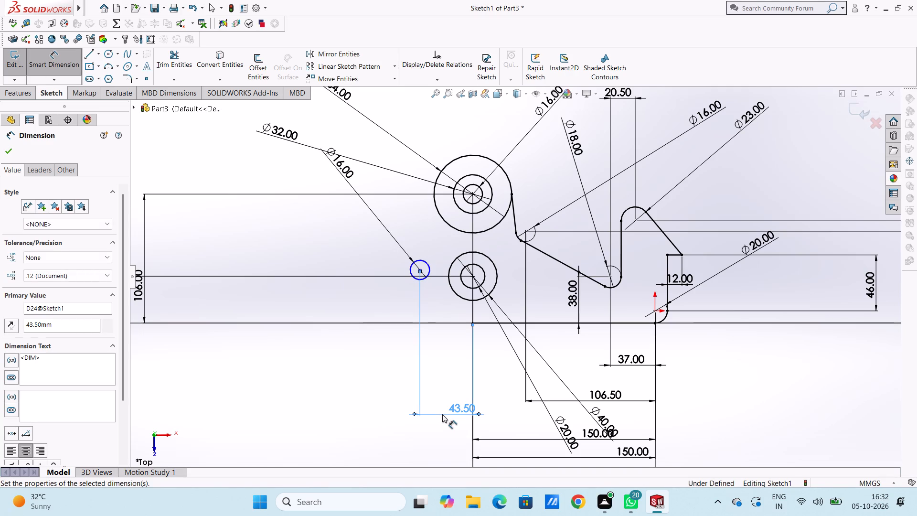
pyautogui.click(373, 382)
# Dimension the vertical distance from the left 16 mm circle's center to the base line as 38.5 mm.
pyautogui.scroll(-3, 456, 306)
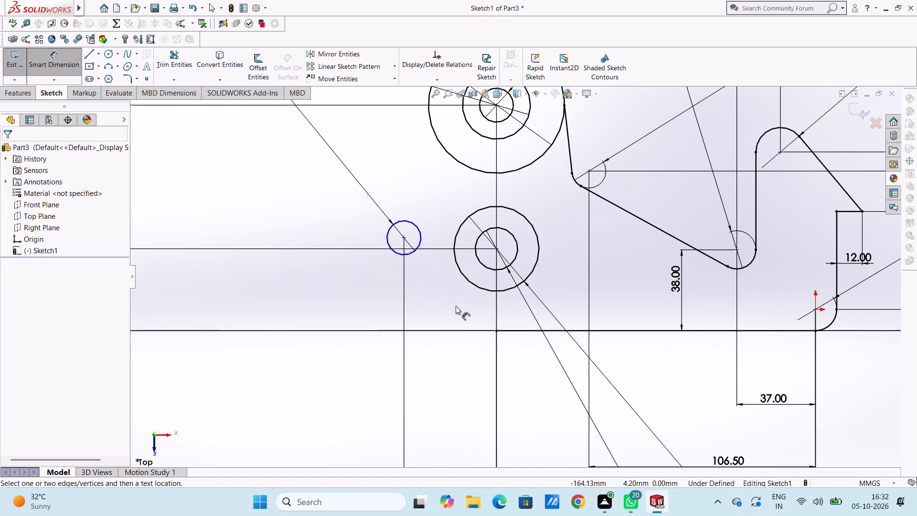
pyautogui.click(405, 239)
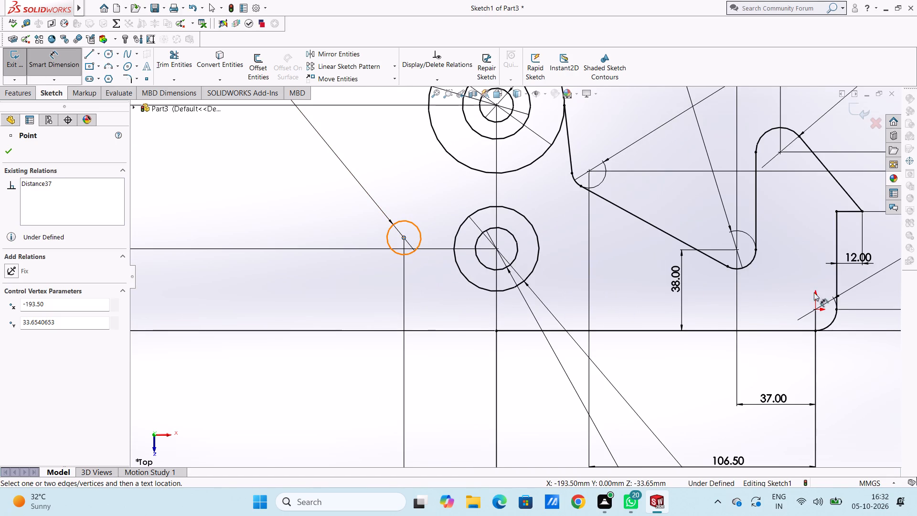
pyautogui.click(800, 333)
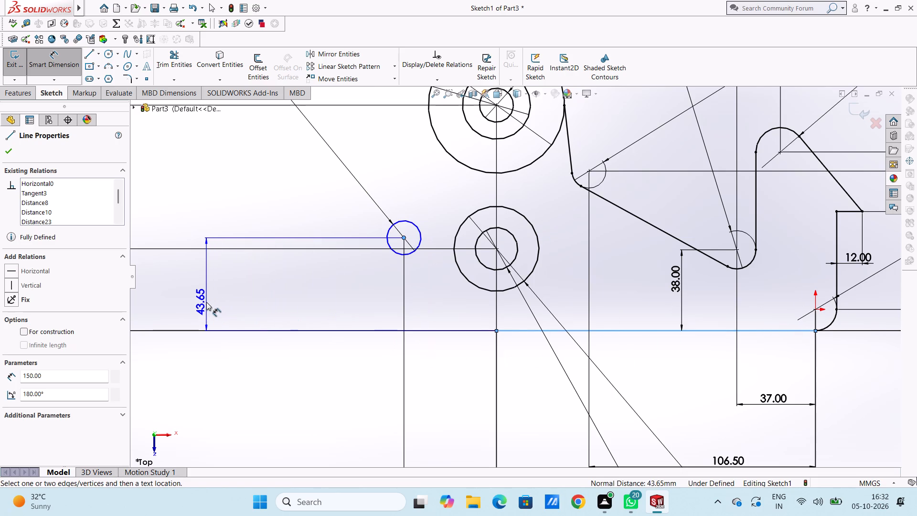
pyautogui.click(184, 294)
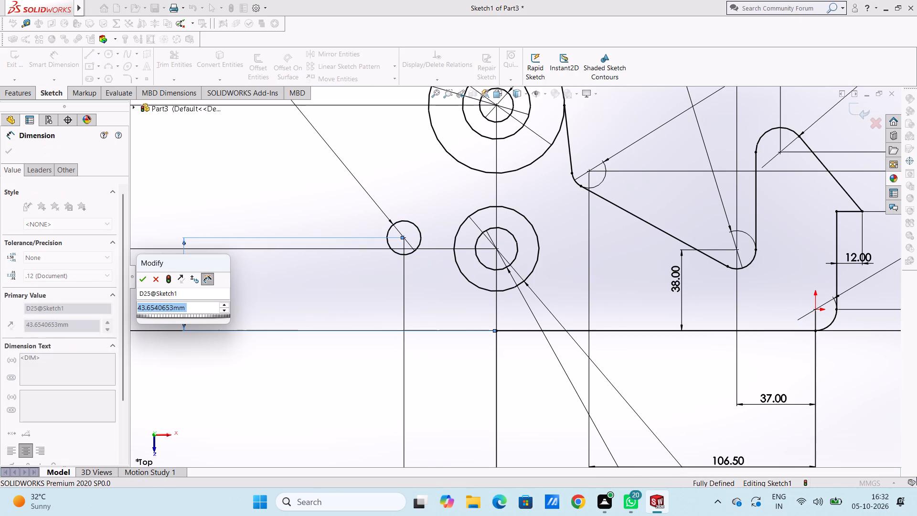
pyautogui.write('38.5')
pyautogui.press('Return')
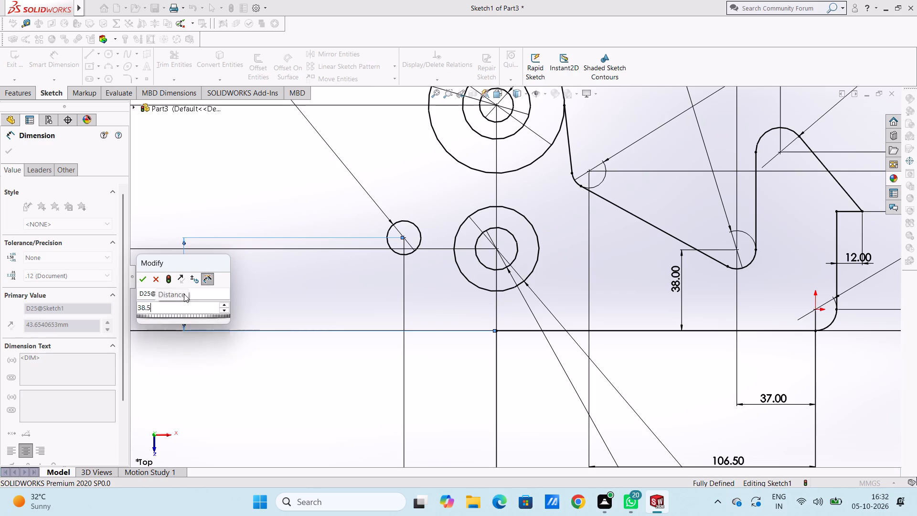
pyautogui.click(271, 227)
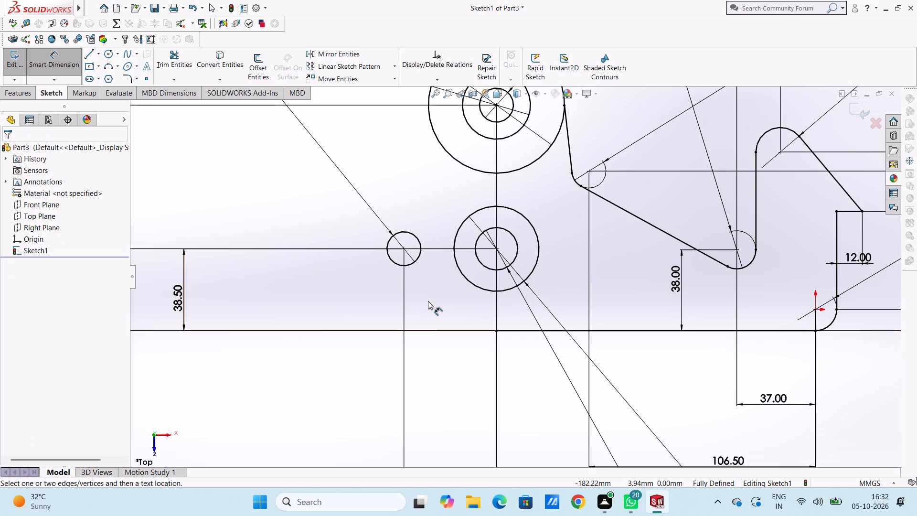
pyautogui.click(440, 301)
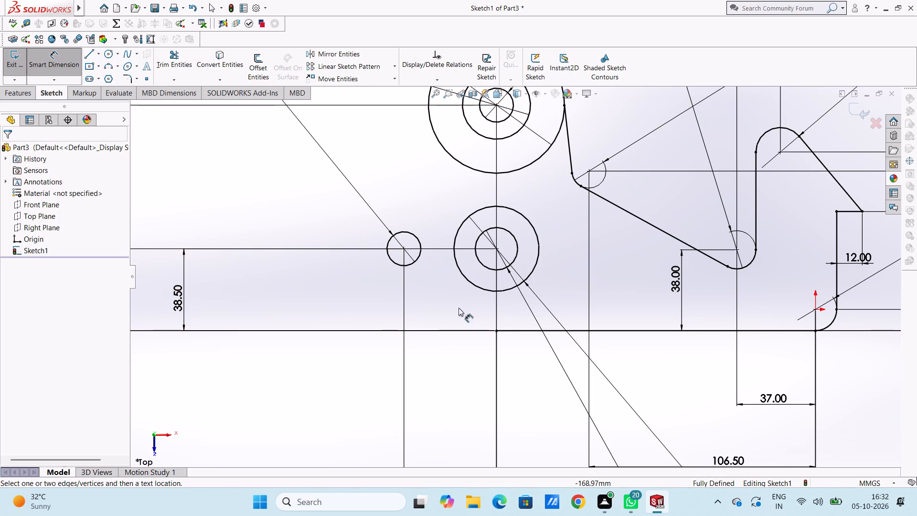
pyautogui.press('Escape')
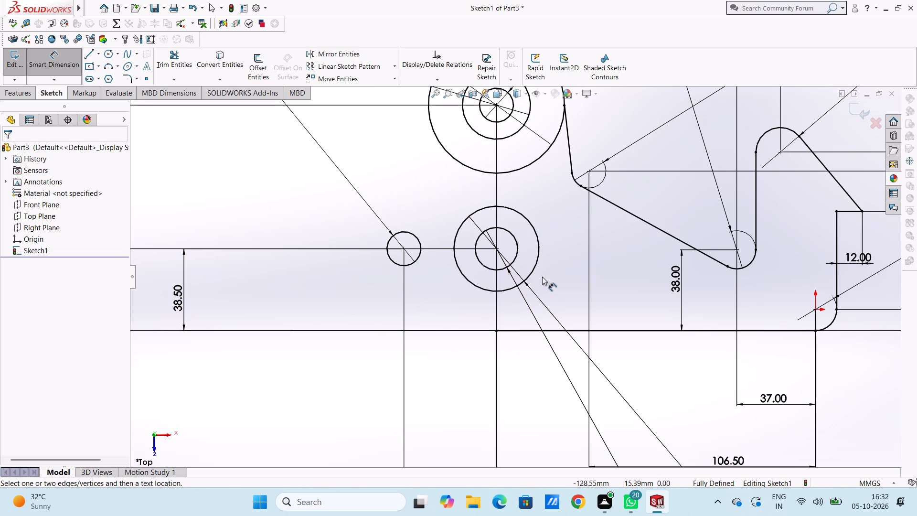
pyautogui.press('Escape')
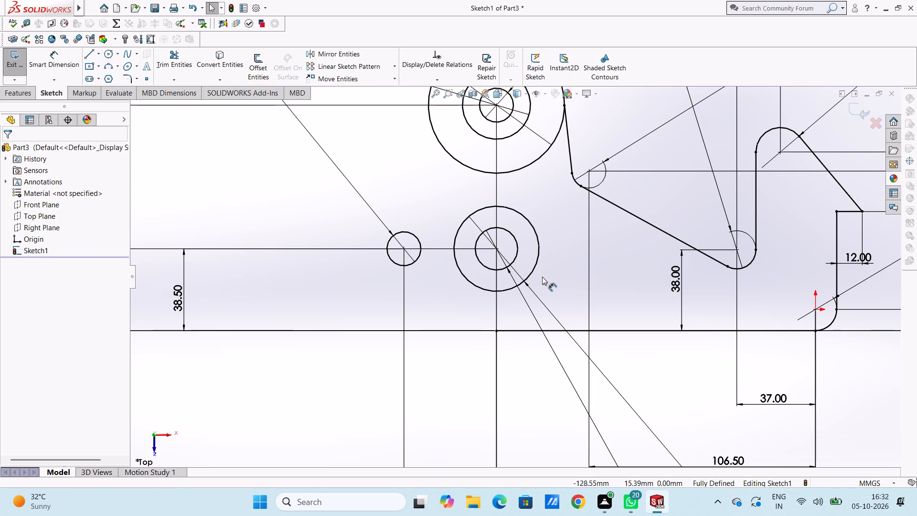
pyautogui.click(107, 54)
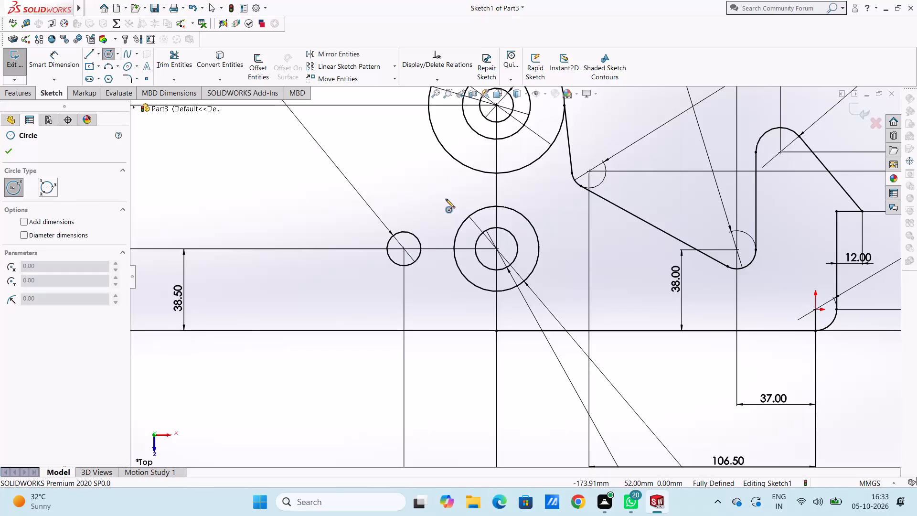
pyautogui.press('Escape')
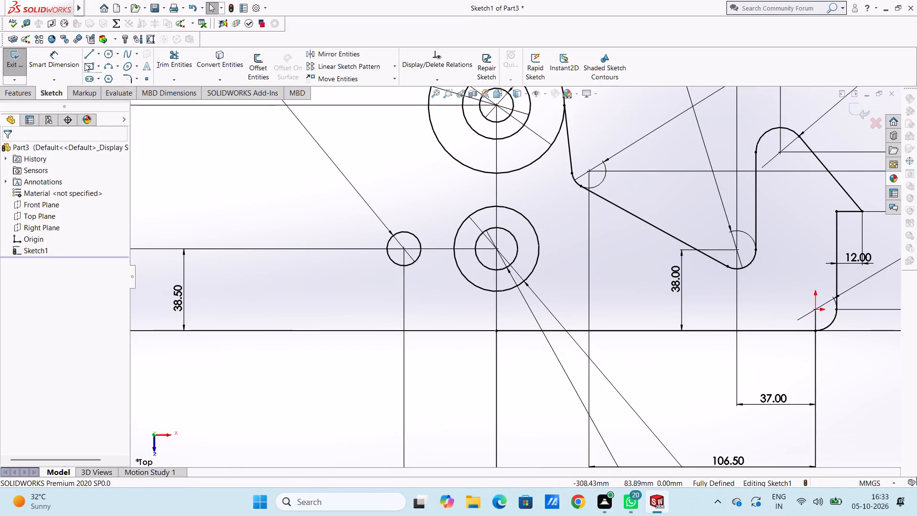
# Sketch a horizontal line about 92 mm long leftward from the lower concentric circles' center, passing through the 16 mm circle's center.
pyautogui.click(87, 50)
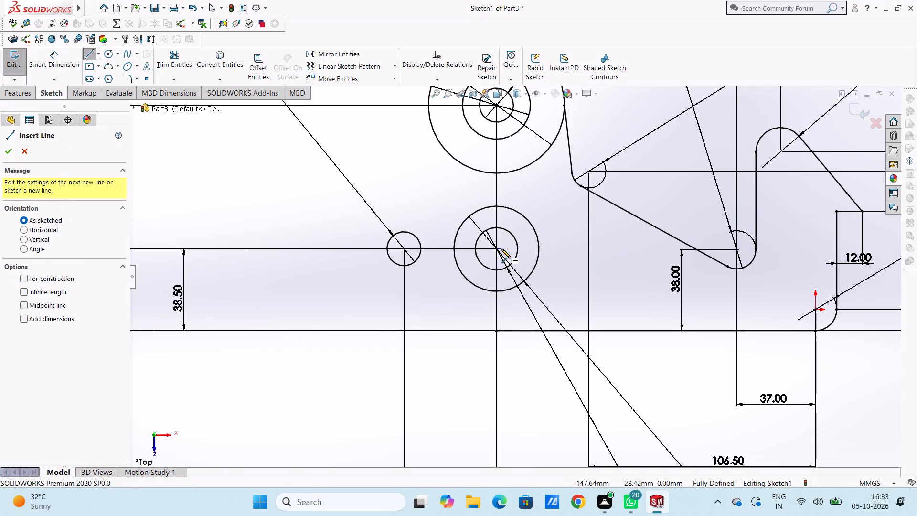
pyautogui.click(498, 247)
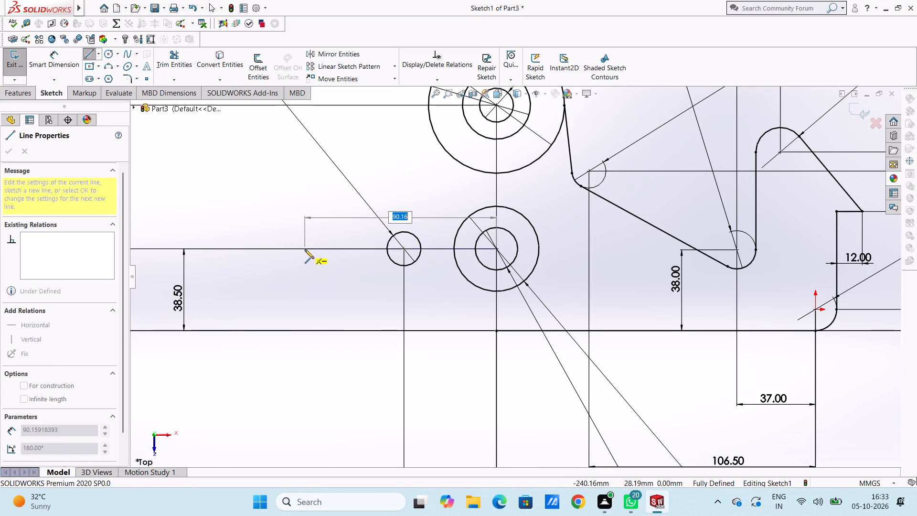
pyautogui.click(300, 248)
pyautogui.press('Escape')
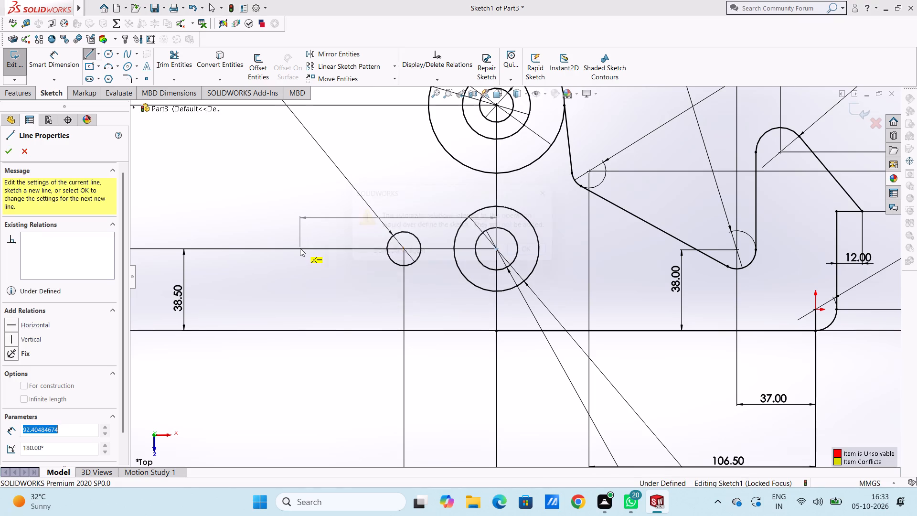
pyautogui.press('Escape')
pyautogui.press('Escape')
pyautogui.press('Escape')
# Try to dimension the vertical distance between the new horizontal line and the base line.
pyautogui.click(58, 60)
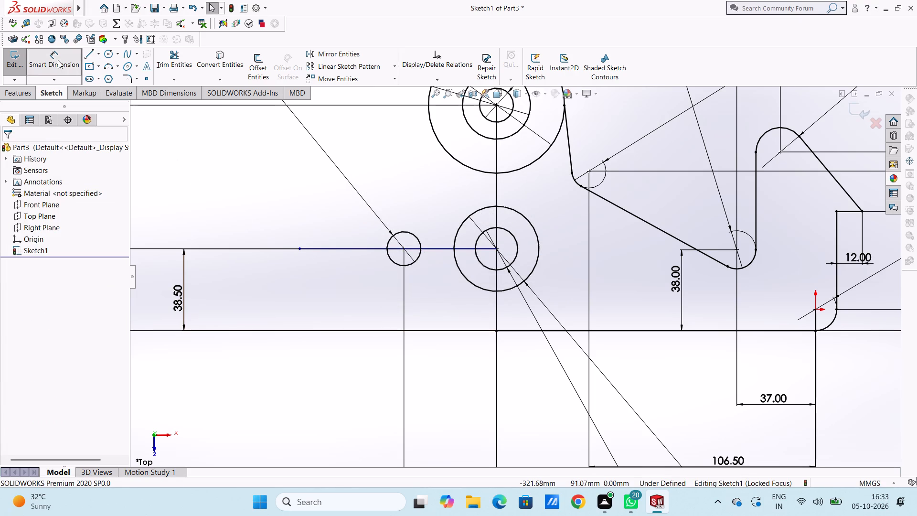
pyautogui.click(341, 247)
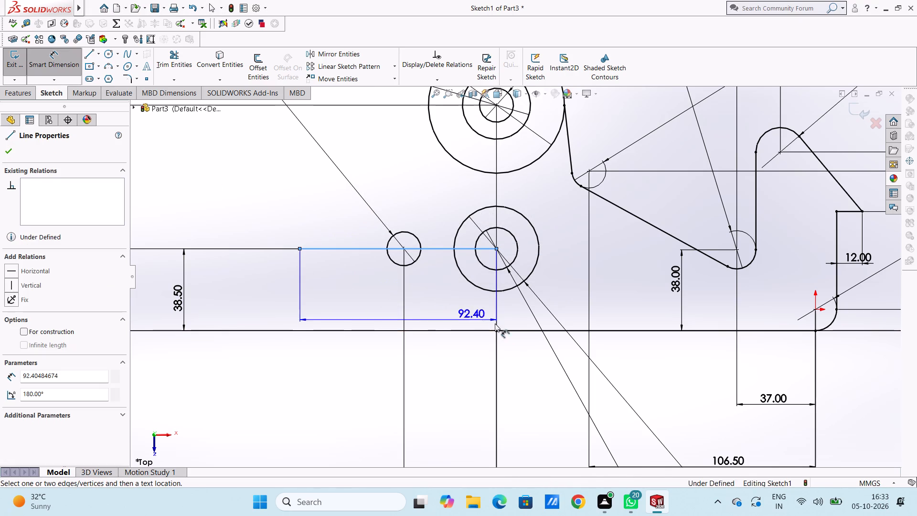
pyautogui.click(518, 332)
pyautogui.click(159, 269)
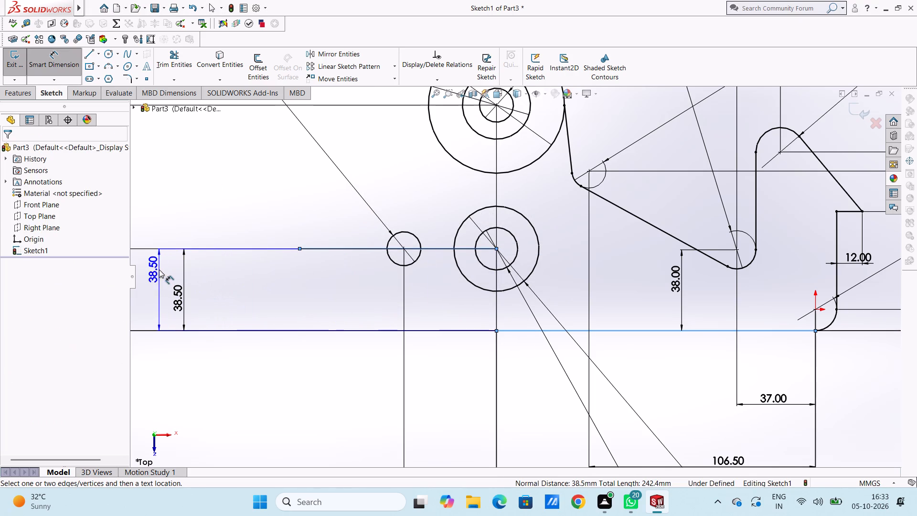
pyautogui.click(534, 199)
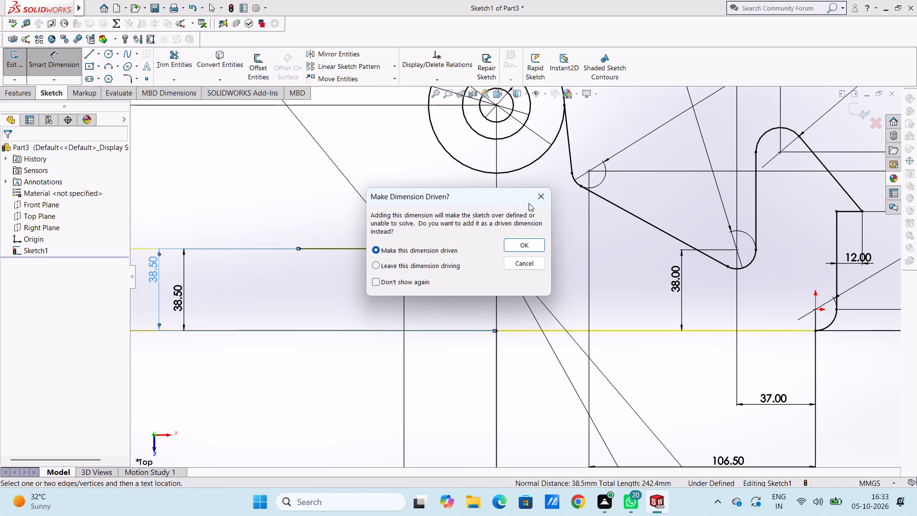
# Dimension the length of the new horizontal line through the 16 mm circle.
pyautogui.click(354, 247)
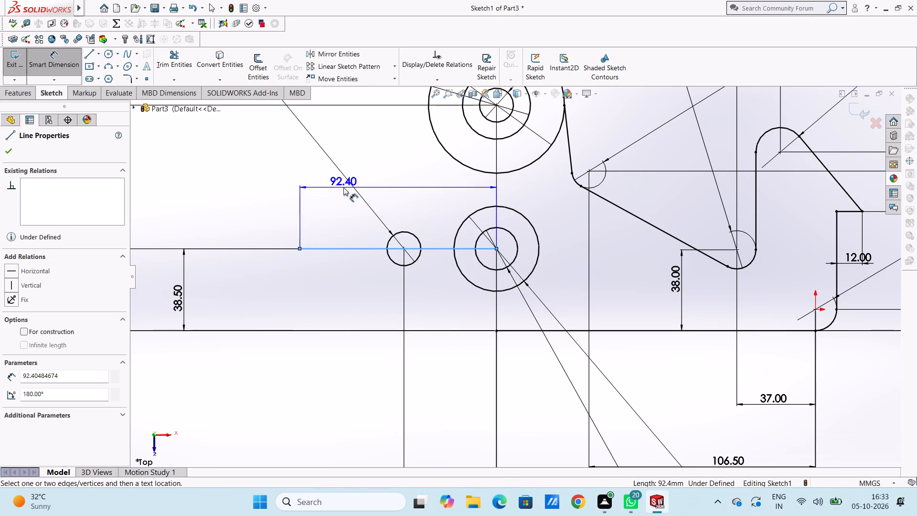
pyautogui.click(343, 187)
pyautogui.click(300, 175)
pyautogui.click(276, 184)
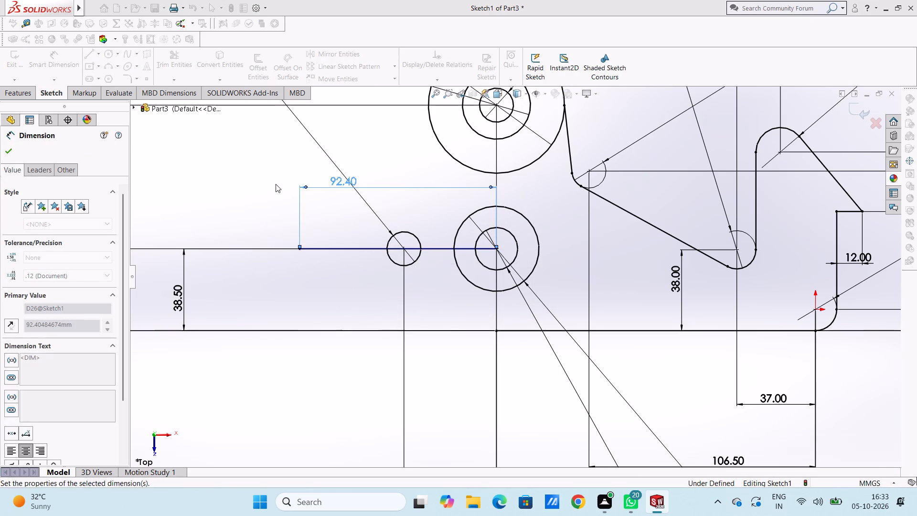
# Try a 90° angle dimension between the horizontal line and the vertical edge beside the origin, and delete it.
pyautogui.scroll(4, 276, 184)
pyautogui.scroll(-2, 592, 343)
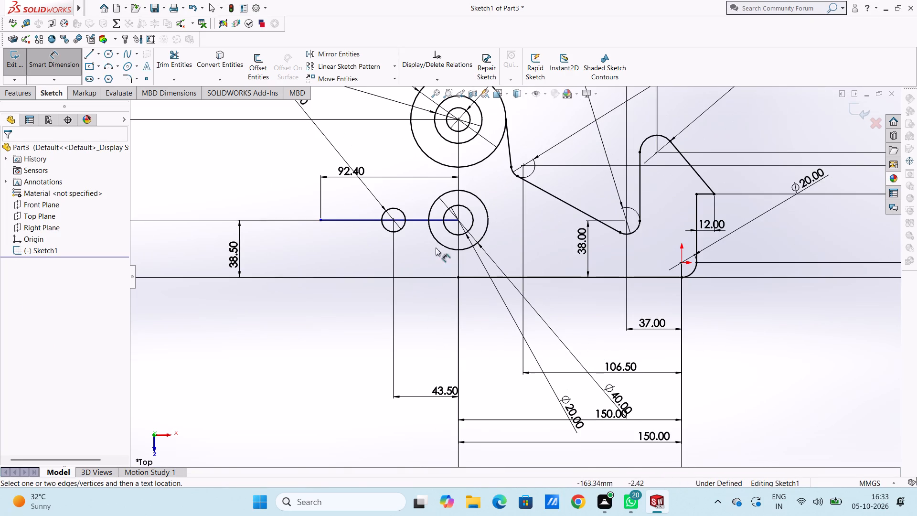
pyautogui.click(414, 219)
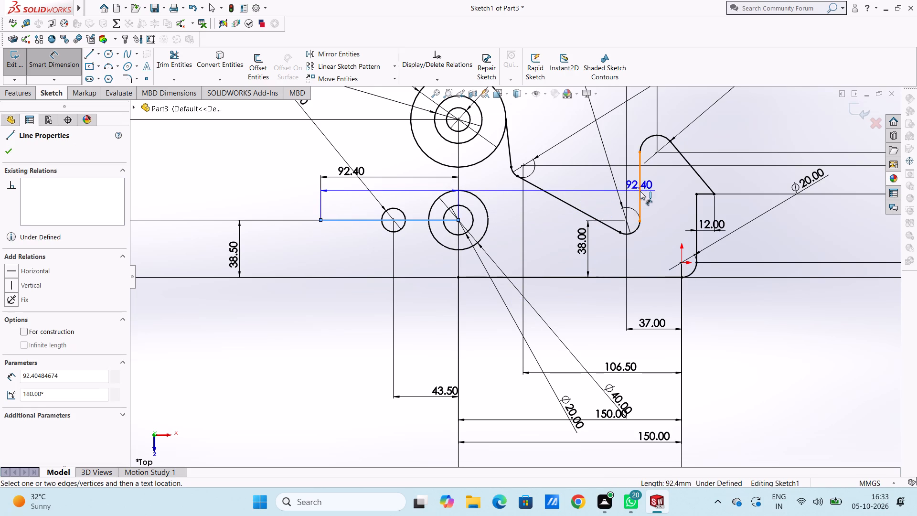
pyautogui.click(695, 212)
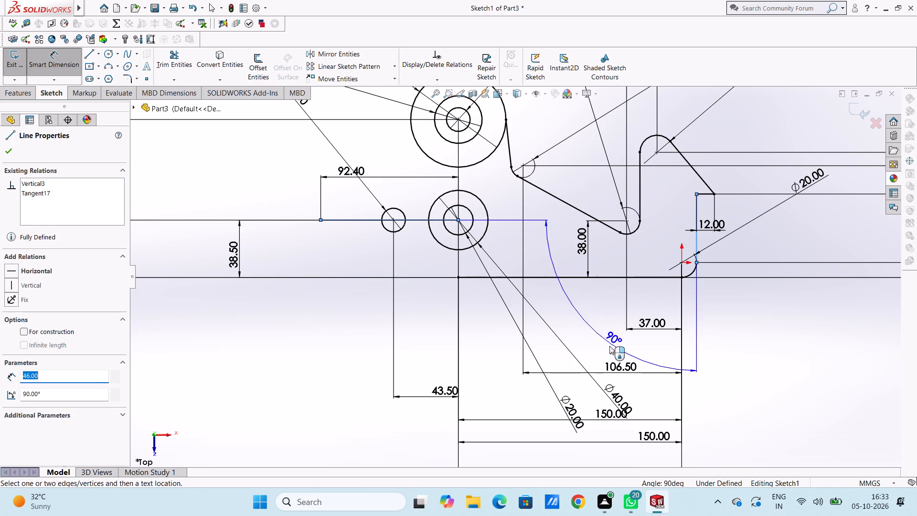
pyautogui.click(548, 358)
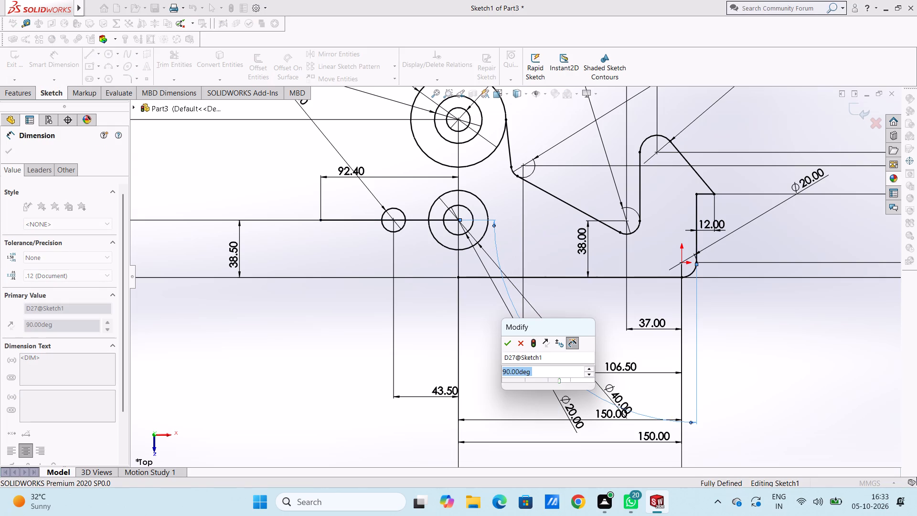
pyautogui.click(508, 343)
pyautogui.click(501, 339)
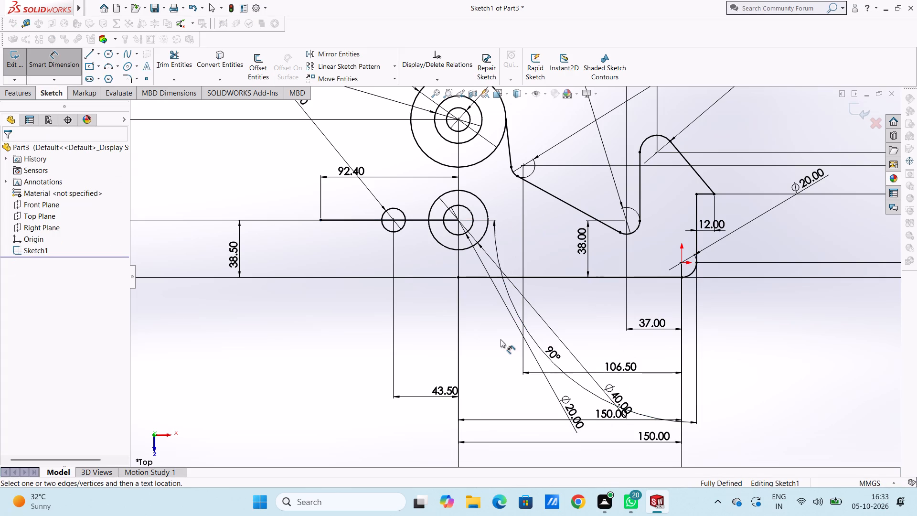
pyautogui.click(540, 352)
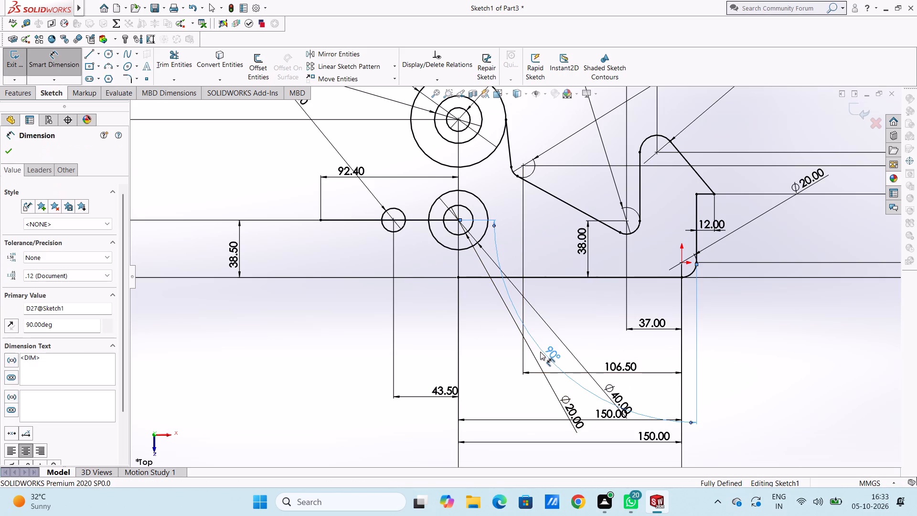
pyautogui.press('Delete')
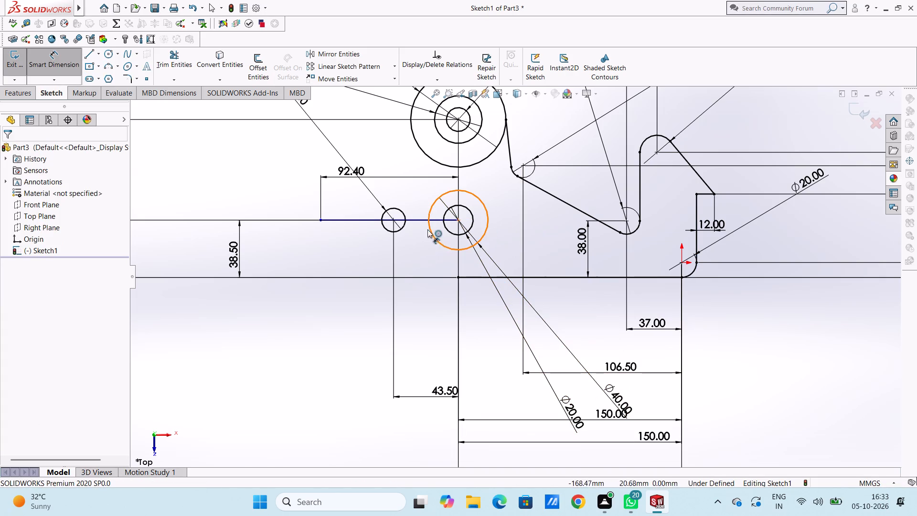
# Dimension the vertical distance from the horizontal line to the upper concentric circles' center.
pyautogui.click(417, 222)
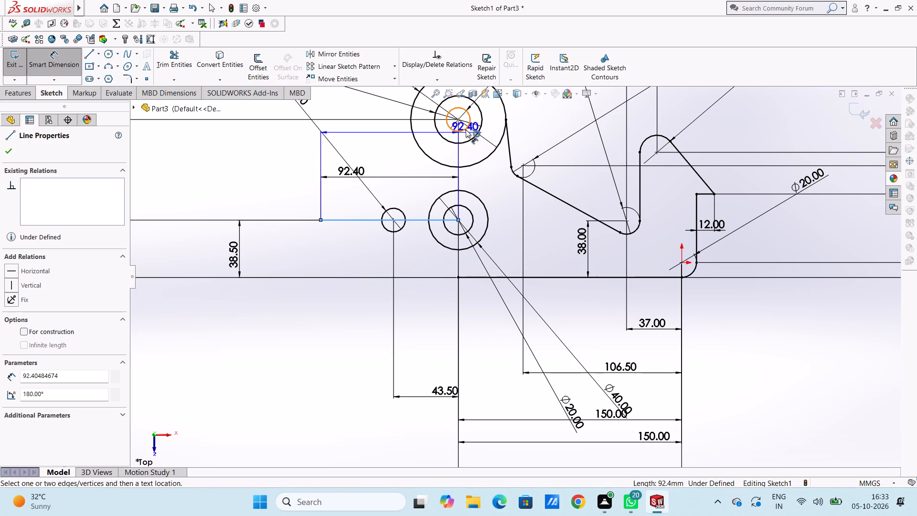
pyautogui.click(456, 121)
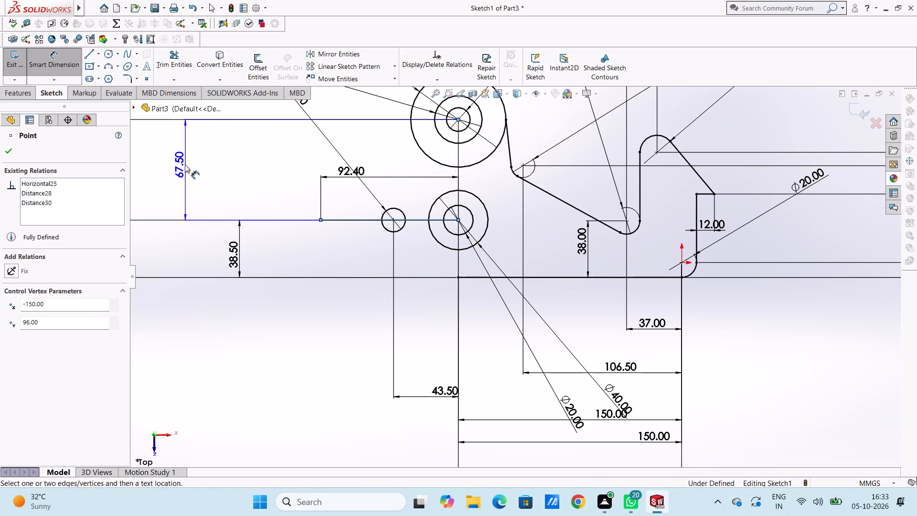
pyautogui.click(185, 164)
pyautogui.click(143, 152)
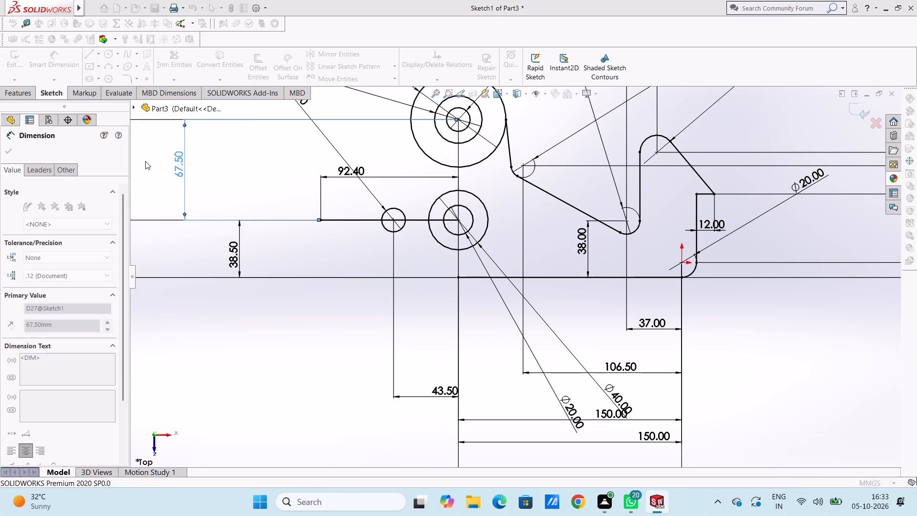
pyautogui.click(146, 169)
pyautogui.press('Escape')
pyautogui.press('Escape')
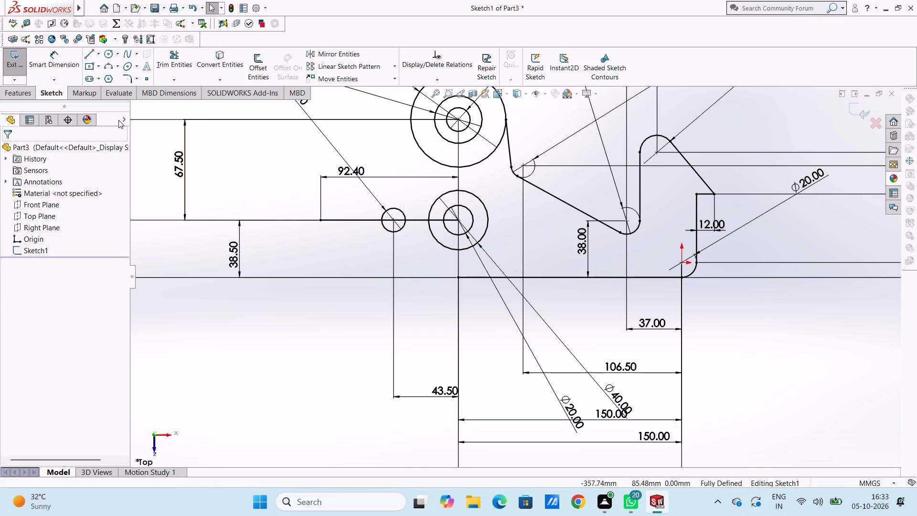
pyautogui.press('Escape')
# Sketch a line from the lower concentric circles' center up and to the left, about 42° above the horizontal line.
pyautogui.click(92, 45)
pyautogui.click(92, 51)
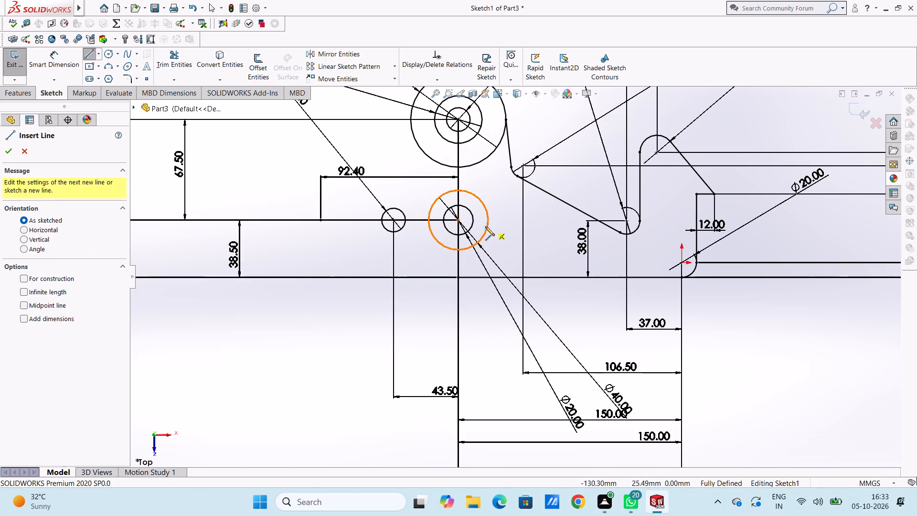
pyautogui.click(458, 220)
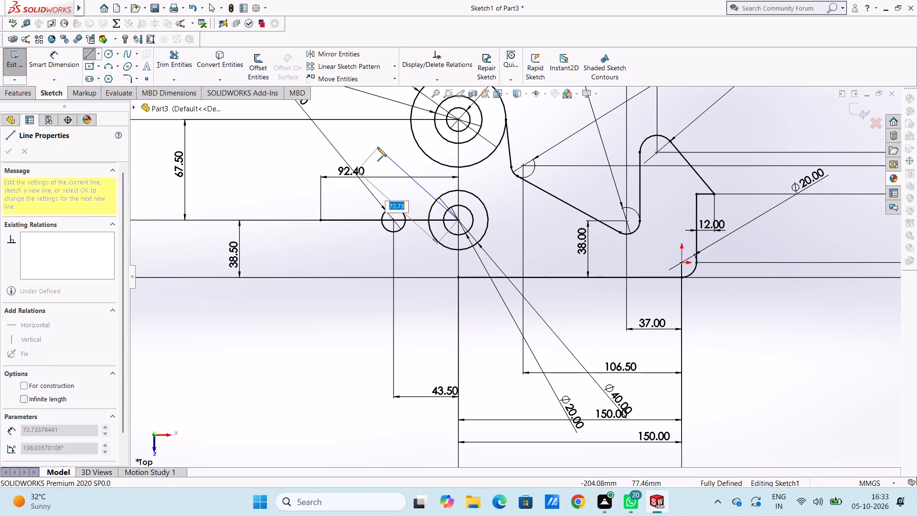
pyautogui.click(376, 145)
pyautogui.press('Escape')
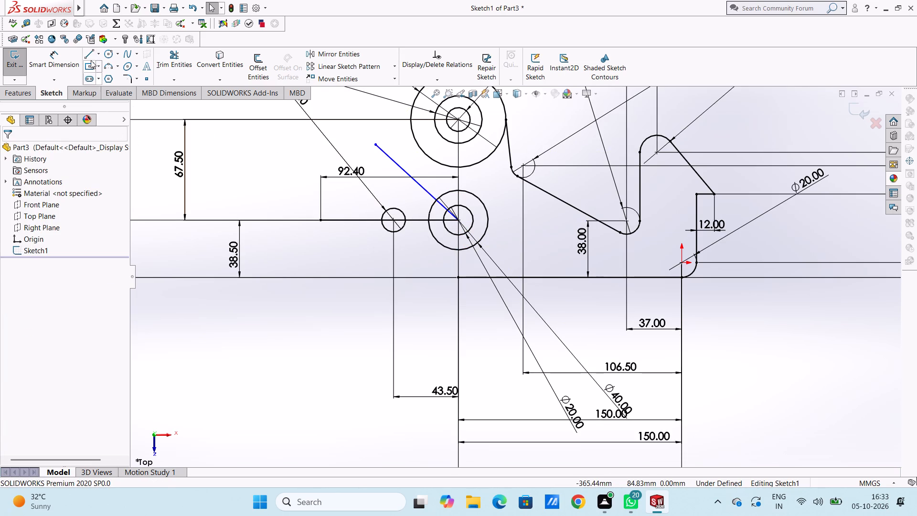
# Sketch a second angled line from the lower concentric circles' center down and to the left, ending below the base line's level.
pyautogui.click(89, 54)
pyautogui.click(460, 222)
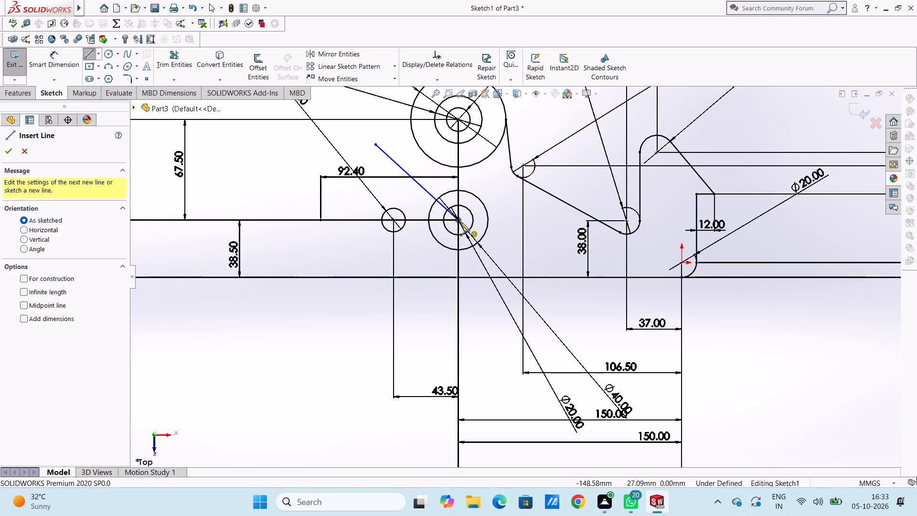
pyautogui.click(374, 290)
pyautogui.press('Escape')
pyautogui.press('Escape')
pyautogui.press('Escape')
pyautogui.press('Escape')
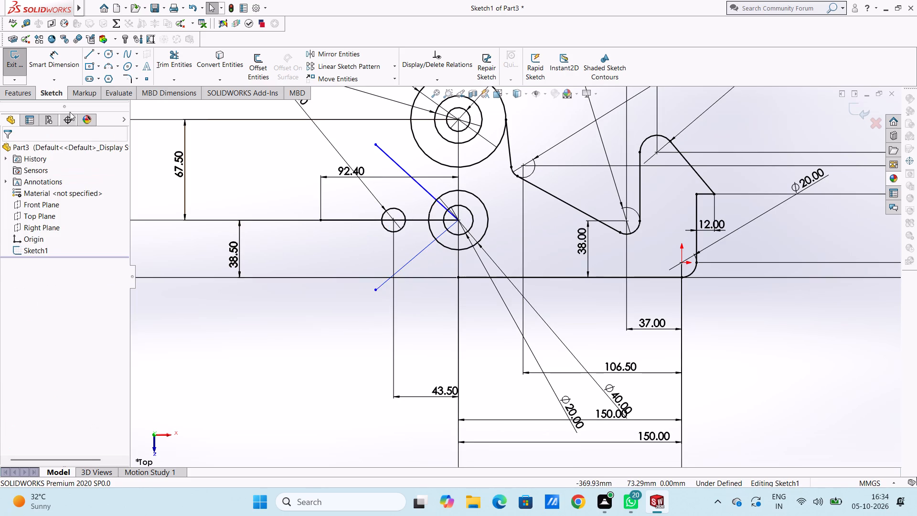
# Dimension the angle between the upper angled line and the horizontal line as 30°.
pyautogui.click(57, 53)
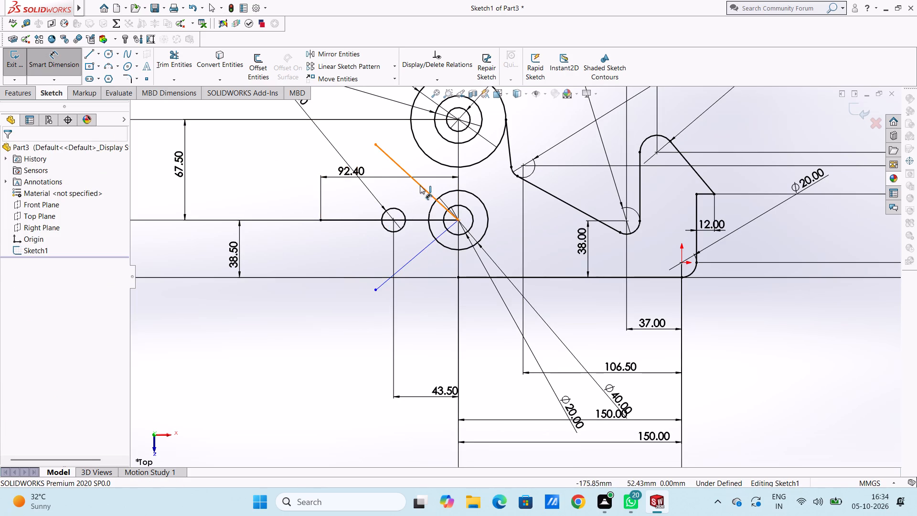
pyautogui.click(420, 185)
pyautogui.click(412, 219)
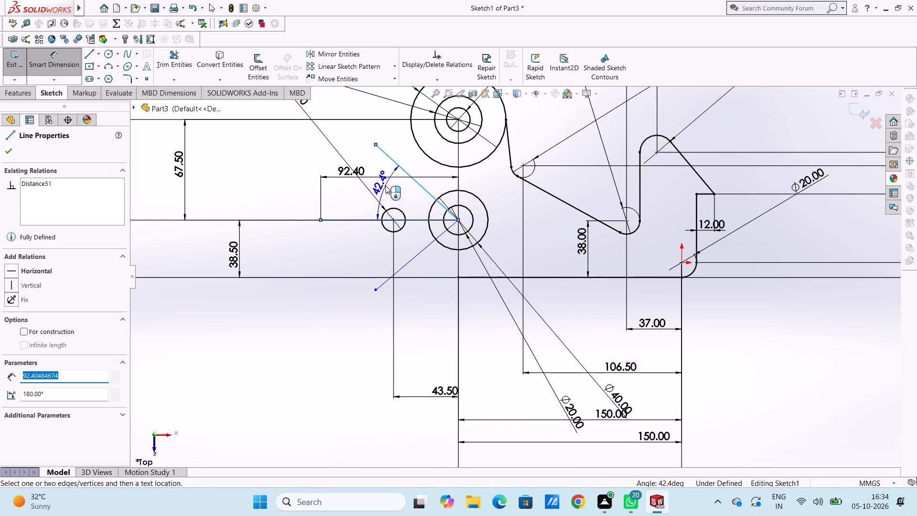
pyautogui.click(385, 185)
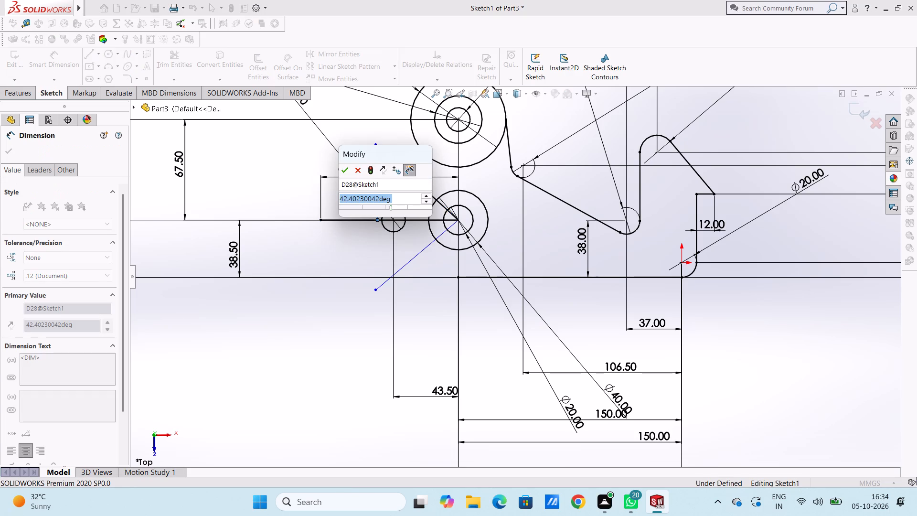
pyautogui.write('30')
pyautogui.press('Return')
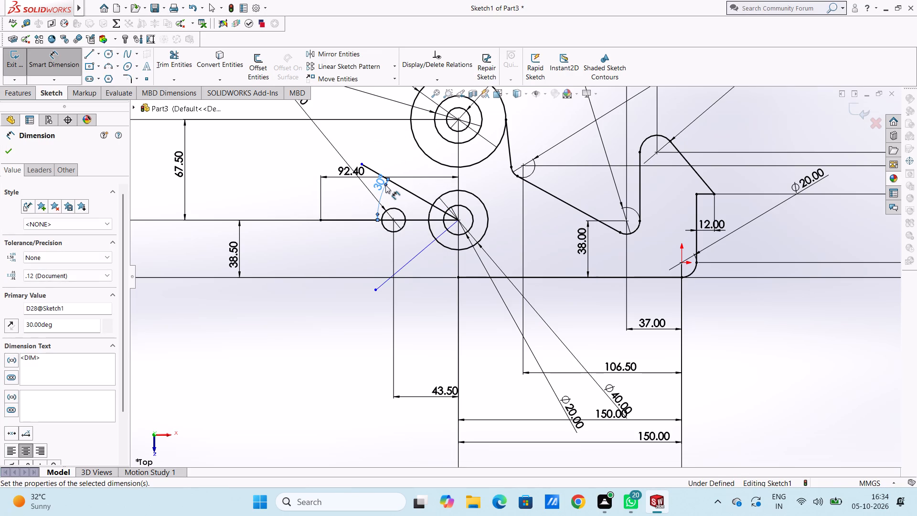
pyautogui.click(277, 173)
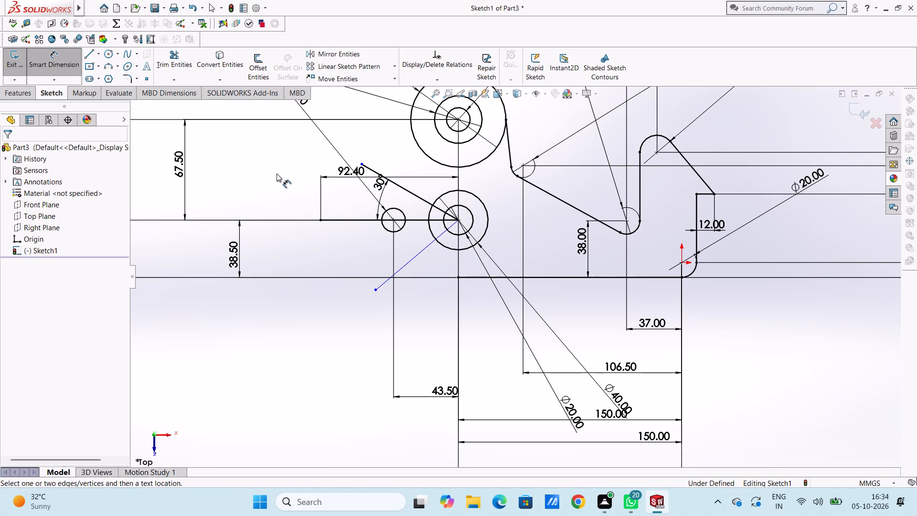
# Dimension the angle between the lower angled line and the horizontal line as 30°.
pyautogui.click(415, 220)
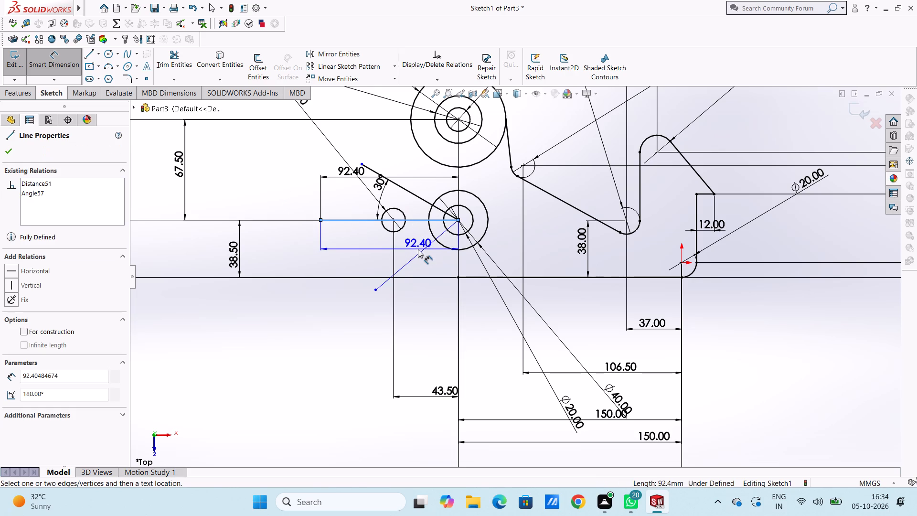
pyautogui.click(418, 253)
pyautogui.click(361, 254)
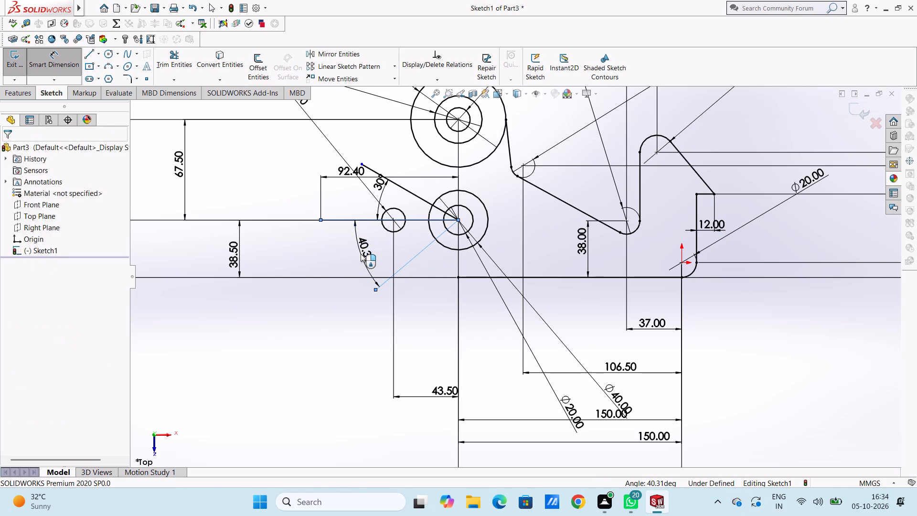
pyautogui.write('30')
pyautogui.press('Return')
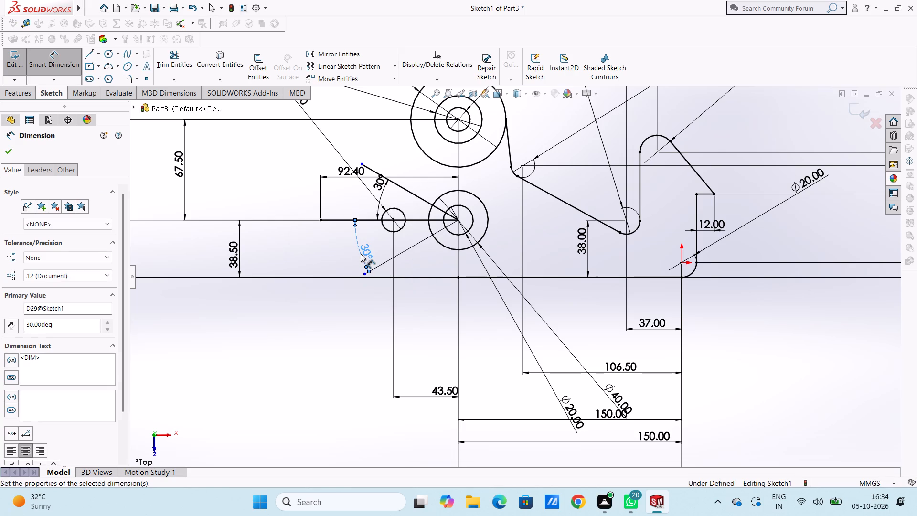
pyautogui.click(324, 261)
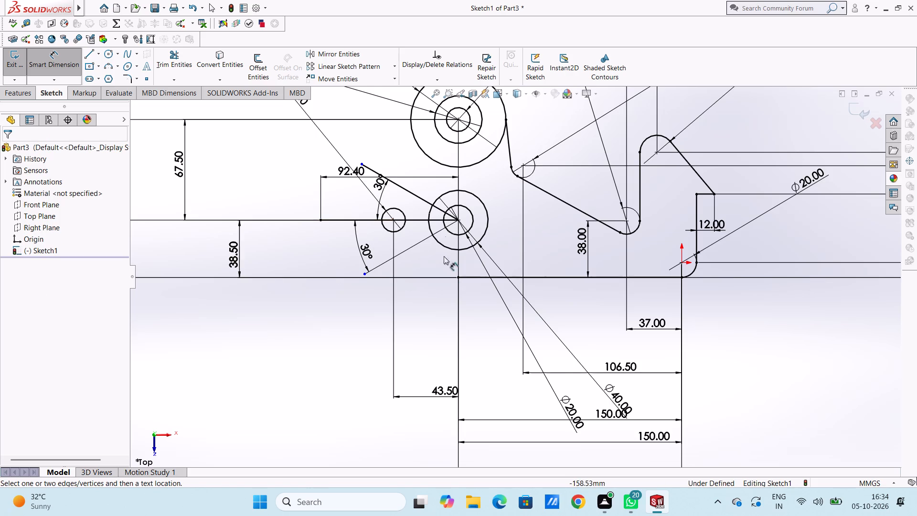
# Sketch a circle of radius 8 mm centered on the upper angled line, just outside the lower concentric circles.
pyautogui.scroll(-4, 448, 223)
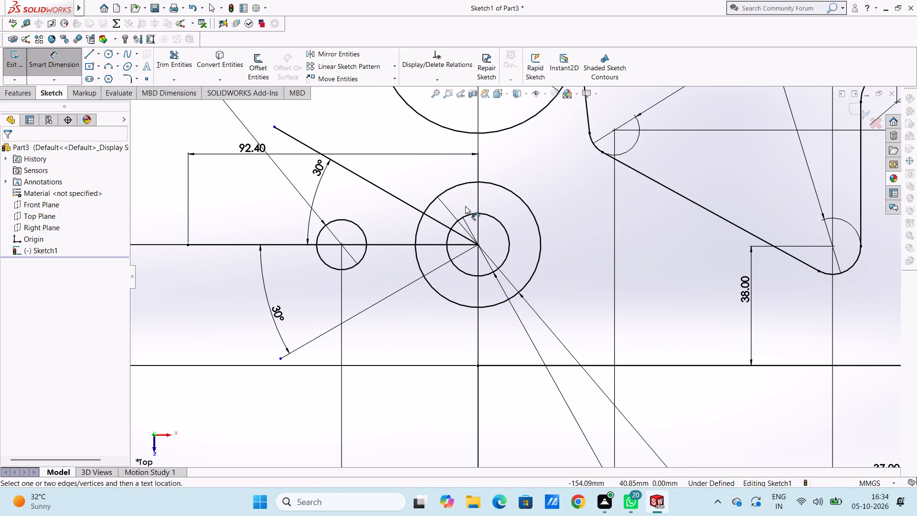
pyautogui.click(107, 54)
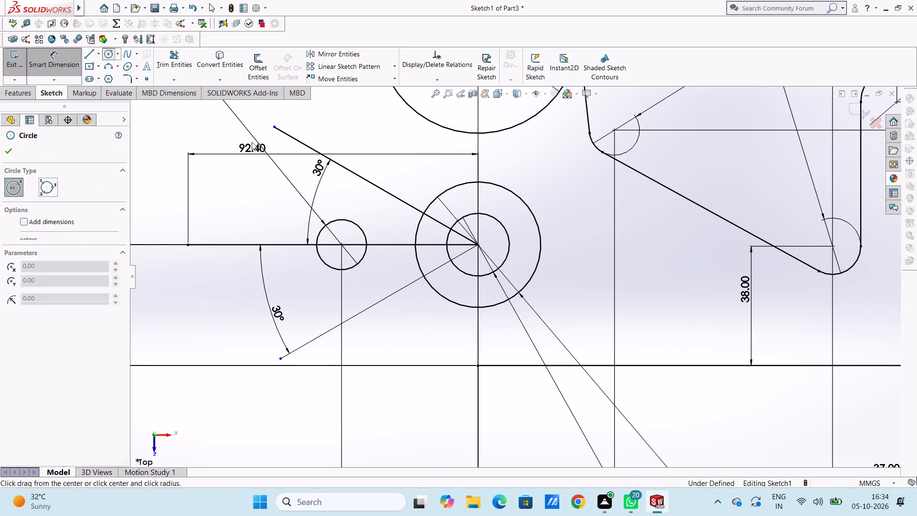
pyautogui.click(406, 204)
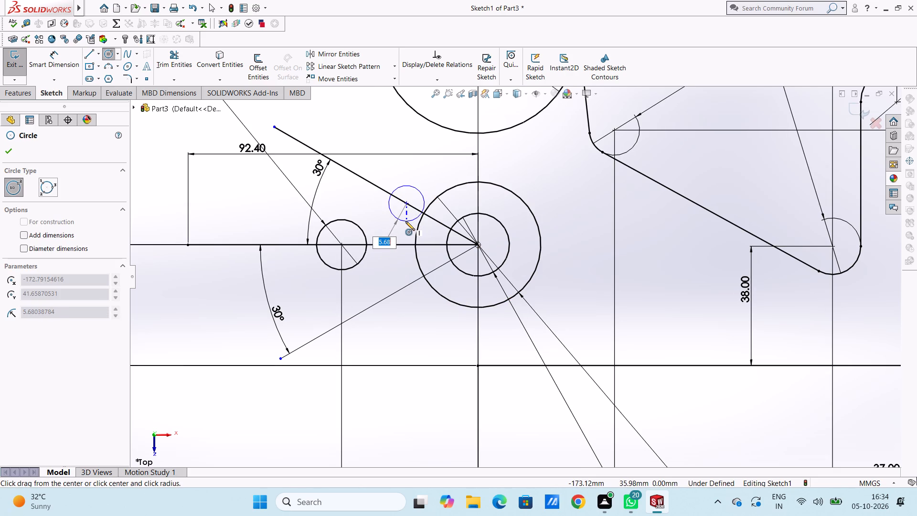
pyautogui.press('8')
pyautogui.press('Return')
# Sketch a circle of radius 8 mm centered on the lower angled line, directly below the circle on the upper angled line.
pyautogui.scroll(2, 405, 221)
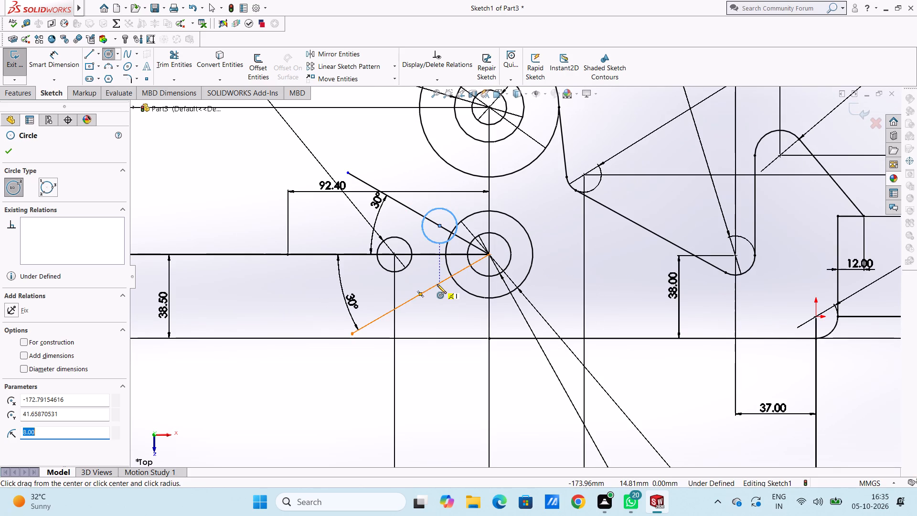
pyautogui.click(437, 284)
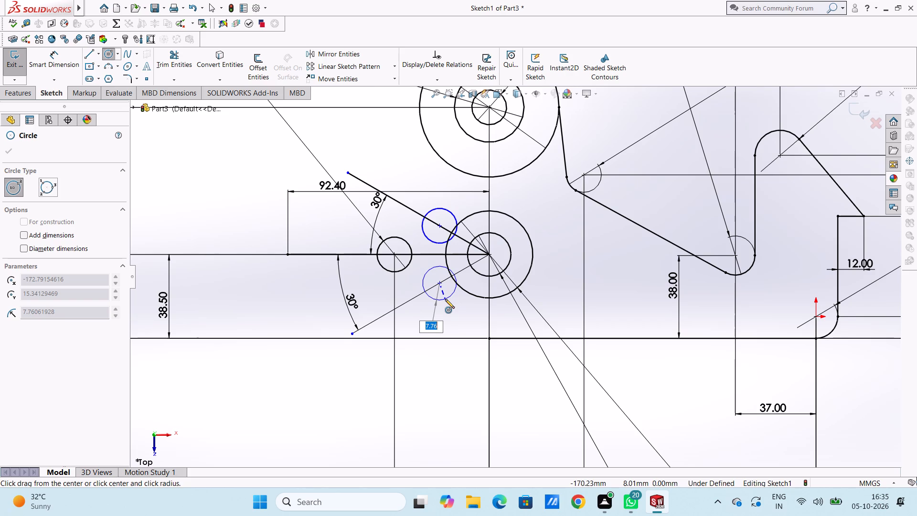
pyautogui.press('8')
pyautogui.press('Return')
pyautogui.press('Escape')
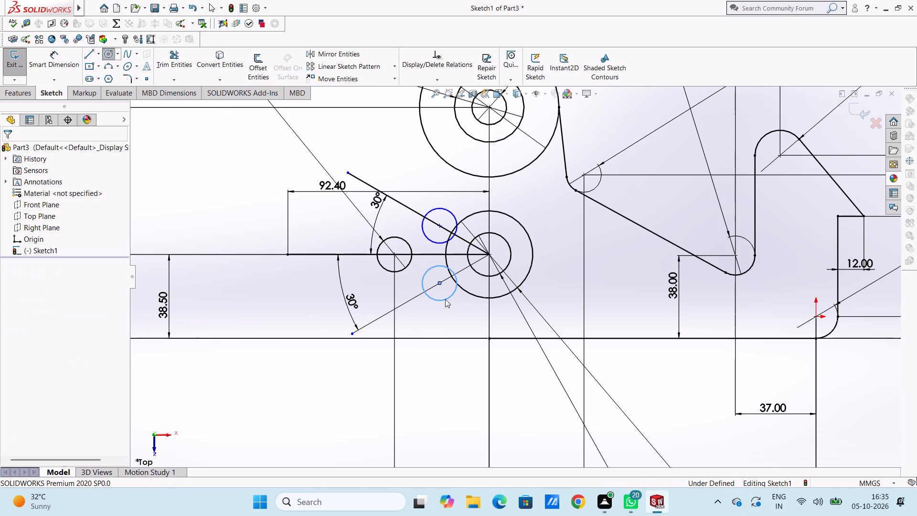
pyautogui.press('Escape')
# Dimension the distance between the centers of the two circles on the angled lines as 37 mm.
pyautogui.scroll(3, 445, 299)
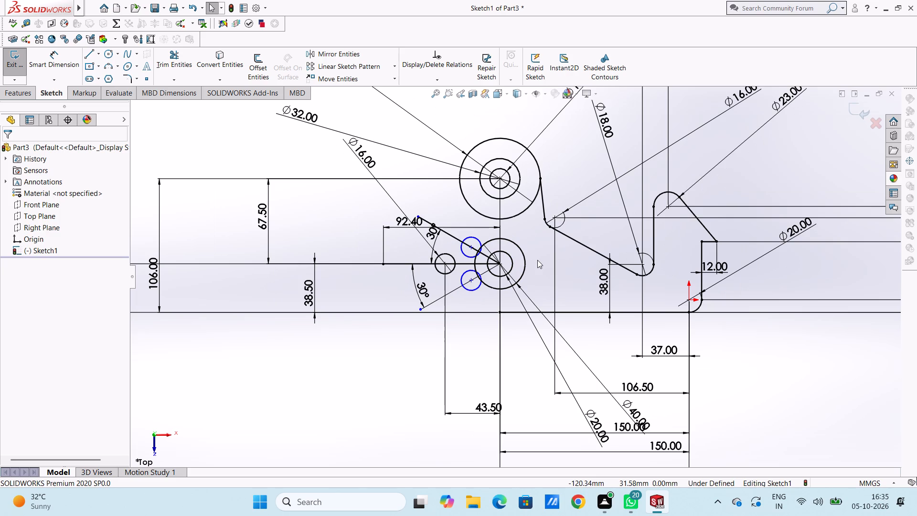
pyautogui.click(70, 58)
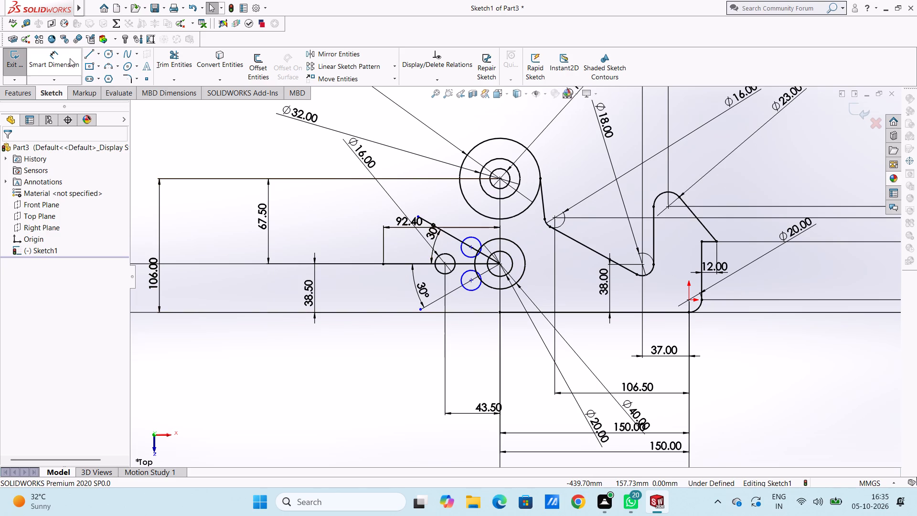
pyautogui.scroll(-4, 510, 290)
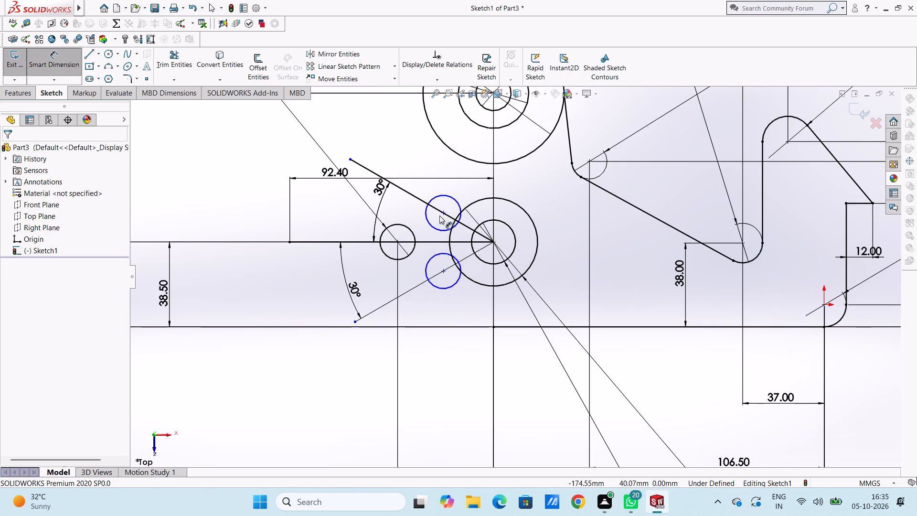
pyautogui.click(442, 214)
pyautogui.click(443, 272)
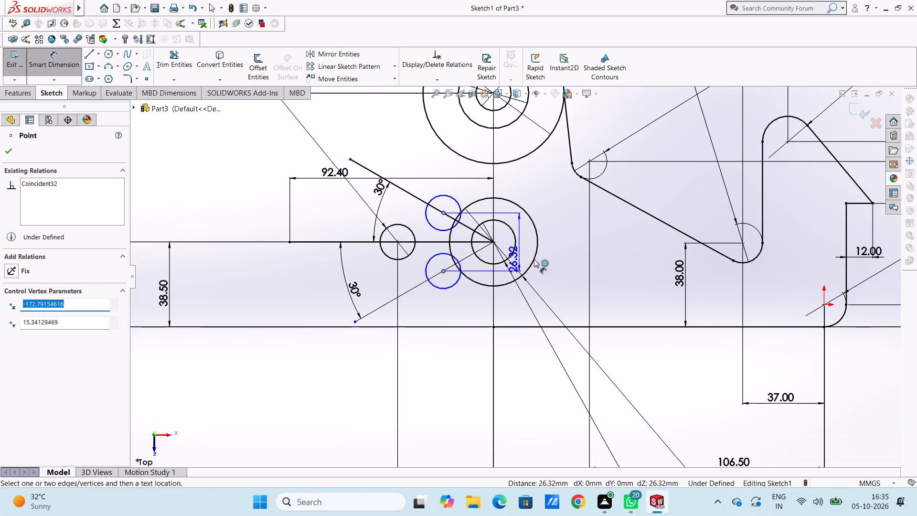
pyautogui.click(616, 259)
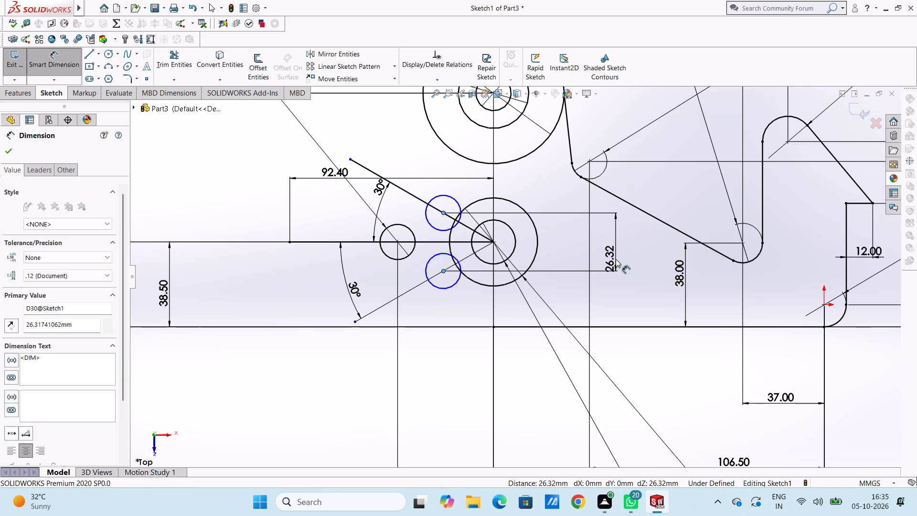
pyautogui.press('3')
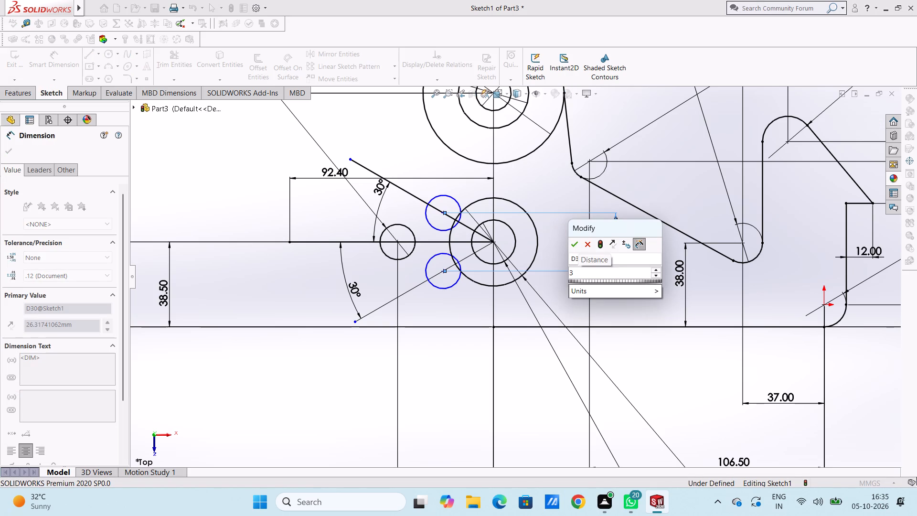
pyautogui.press('7')
pyautogui.press('Return')
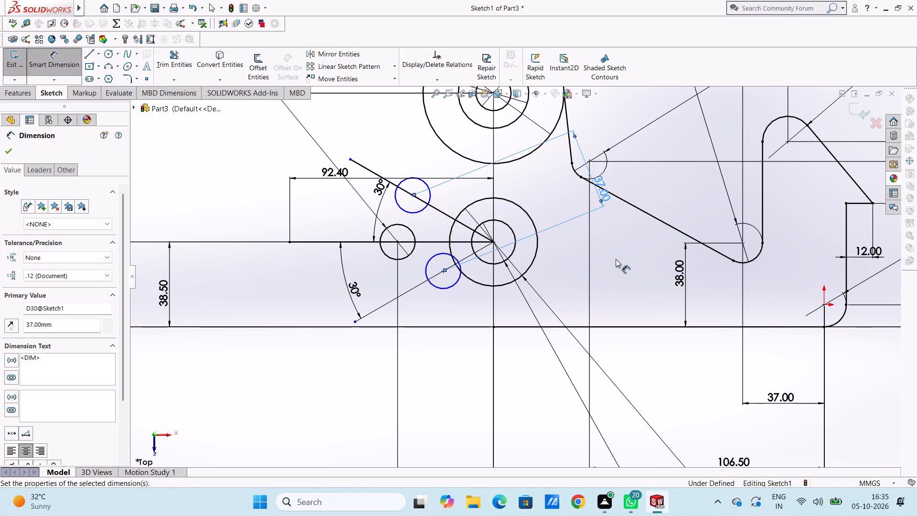
pyautogui.click(465, 312)
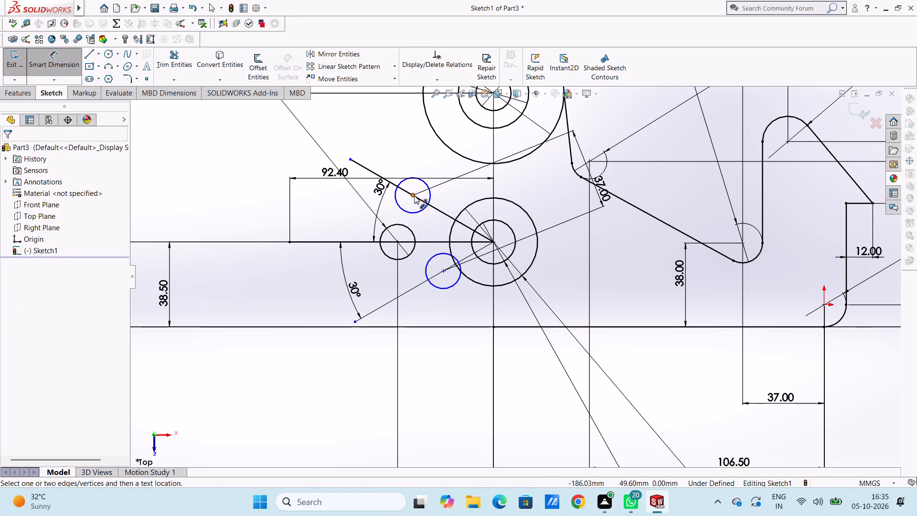
# Dimension the vertical distance from the upper angled line's circle center to the lower concentric circles' center as 18.5 mm.
pyautogui.click(414, 195)
pyautogui.click(494, 242)
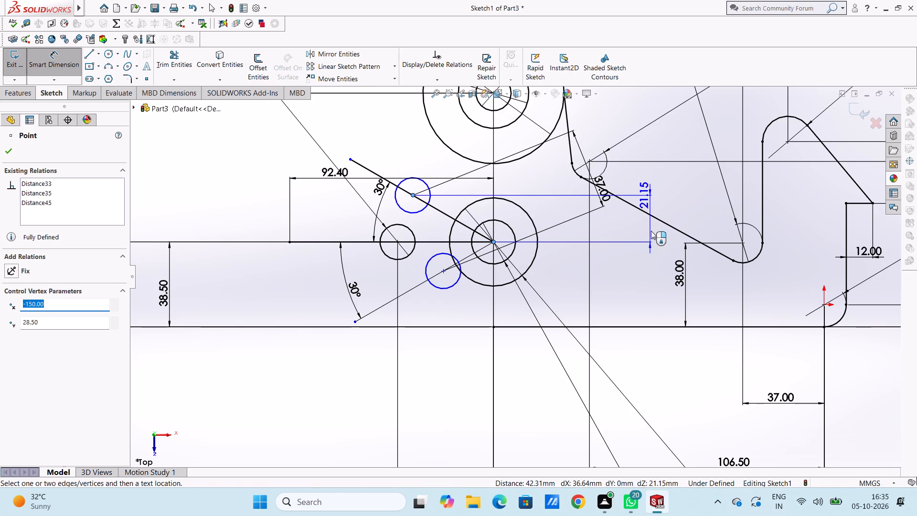
pyautogui.click(653, 231)
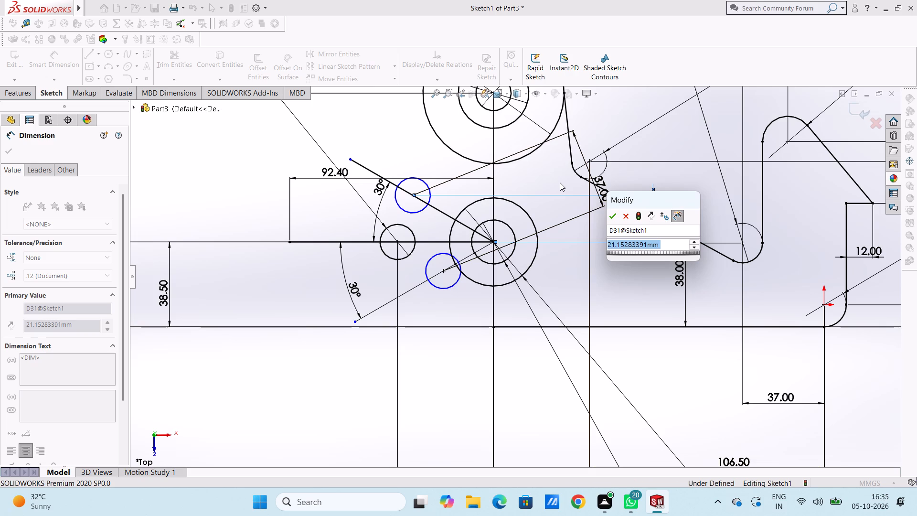
pyautogui.write('18.5')
pyautogui.press('Return')
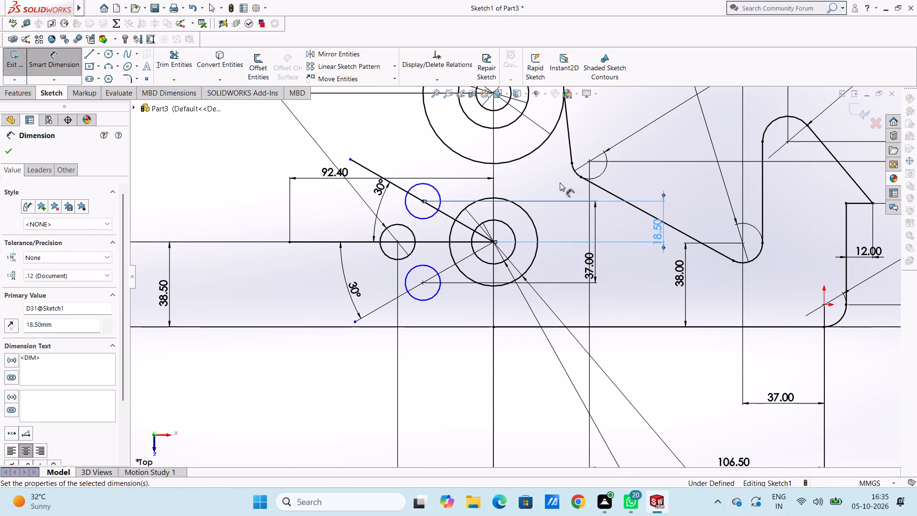
pyautogui.click(543, 175)
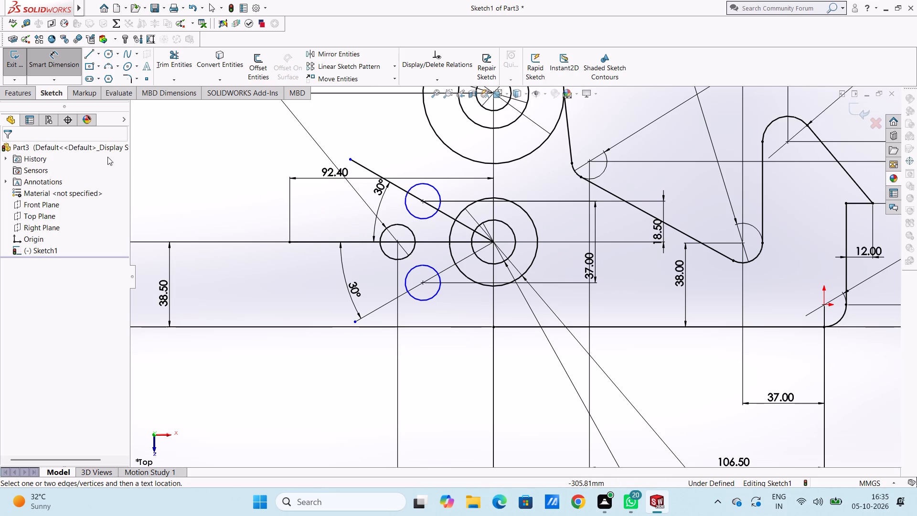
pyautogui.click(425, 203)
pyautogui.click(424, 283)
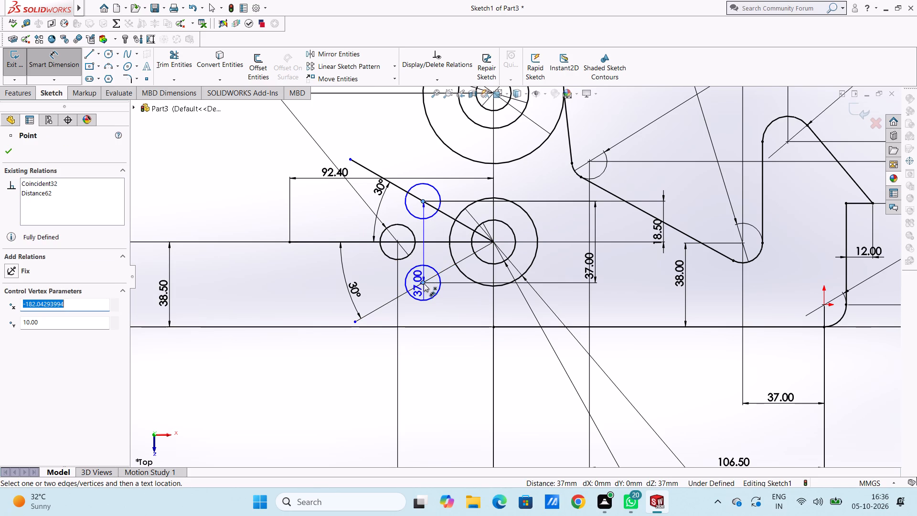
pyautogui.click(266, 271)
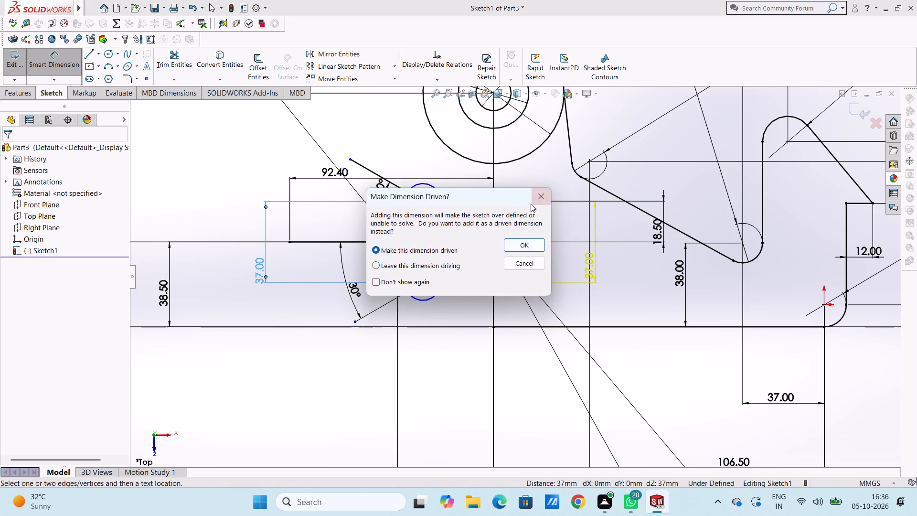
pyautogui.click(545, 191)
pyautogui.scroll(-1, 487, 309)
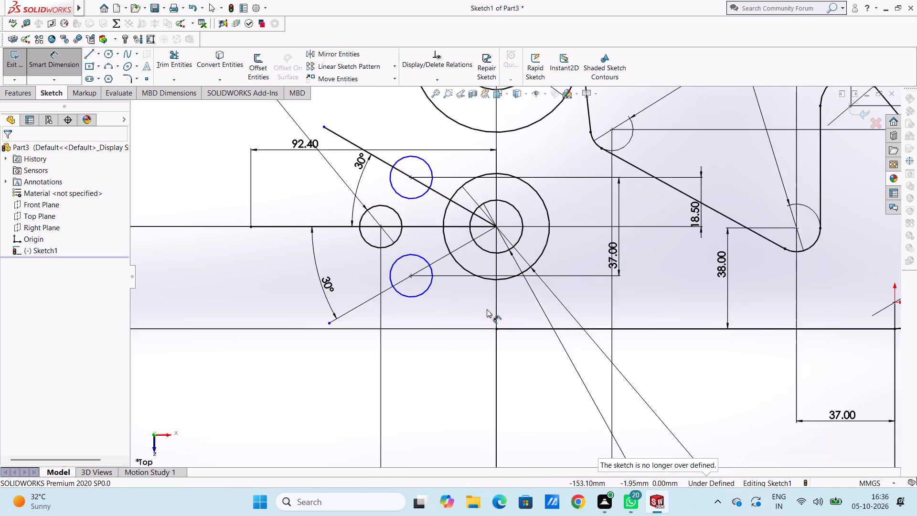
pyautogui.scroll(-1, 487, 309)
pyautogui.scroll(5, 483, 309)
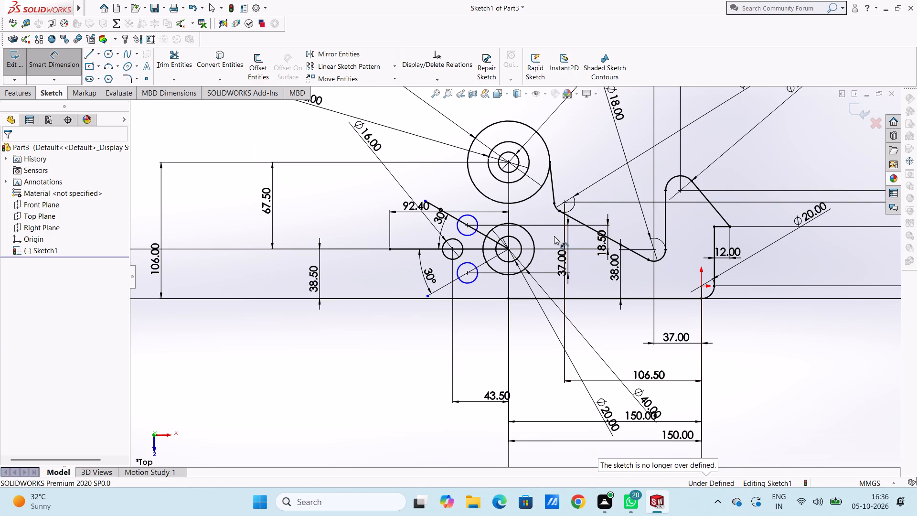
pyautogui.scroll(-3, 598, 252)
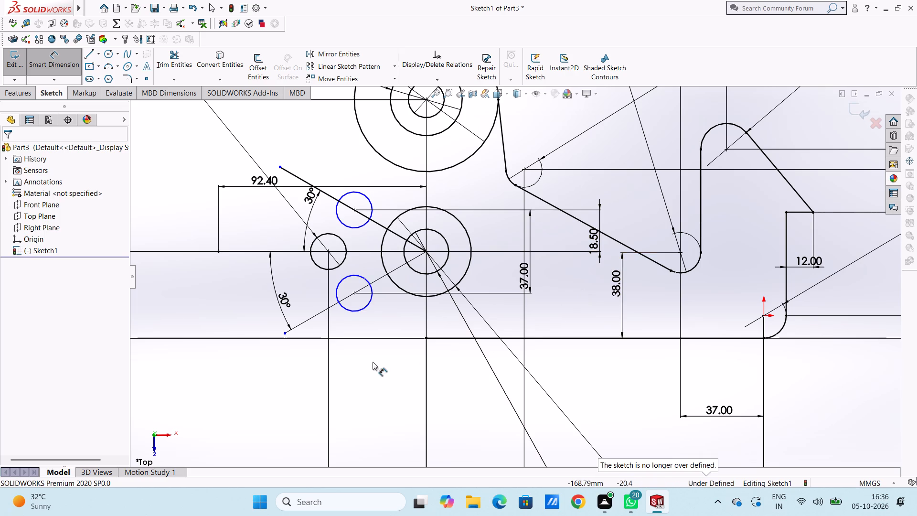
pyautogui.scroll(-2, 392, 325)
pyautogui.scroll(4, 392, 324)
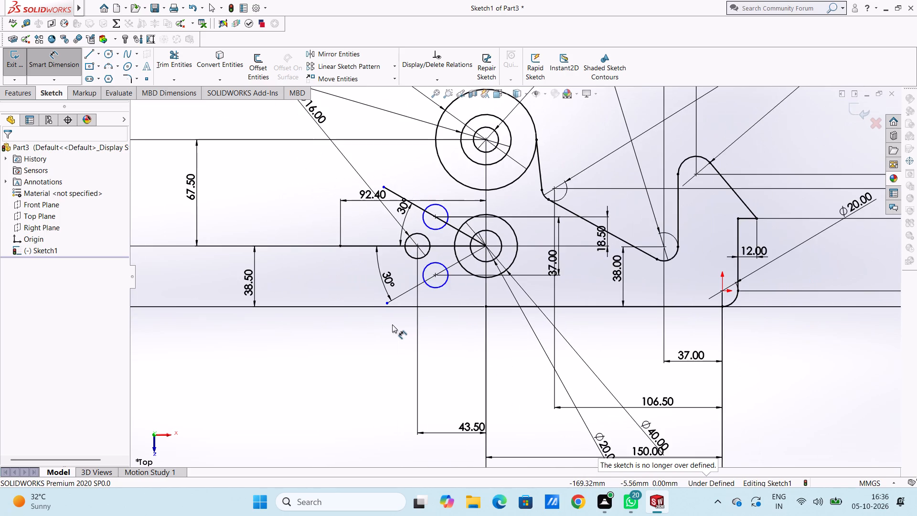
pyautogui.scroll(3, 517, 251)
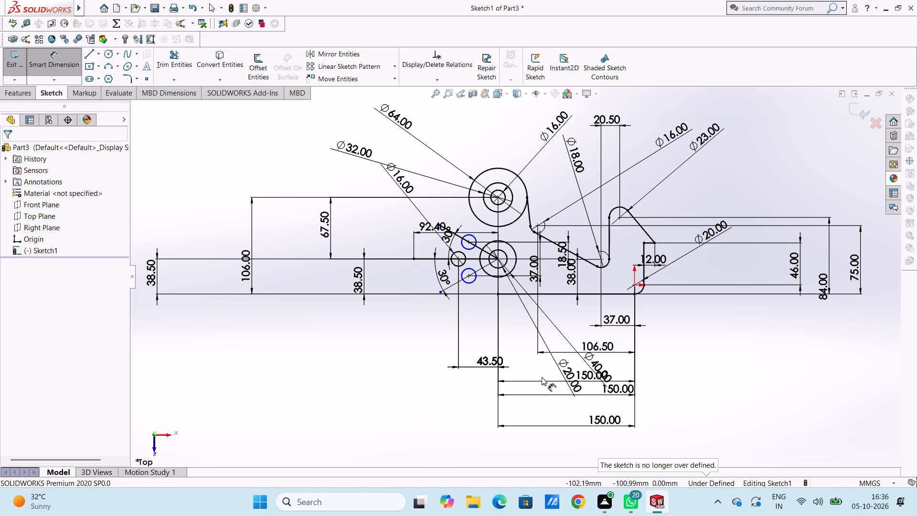
# Dimension the diameter of the circle on the lower angled line as 12 mm.
pyautogui.scroll(-5, 485, 279)
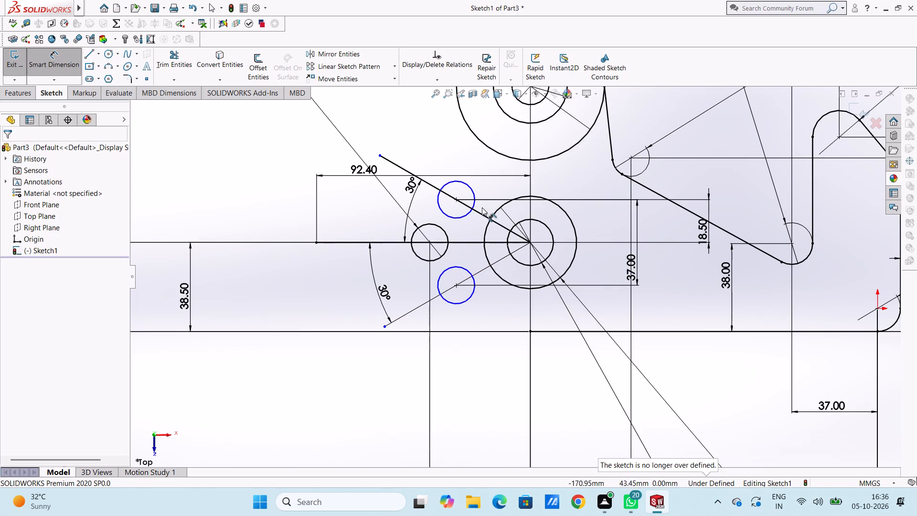
pyautogui.click(458, 304)
pyautogui.click(580, 429)
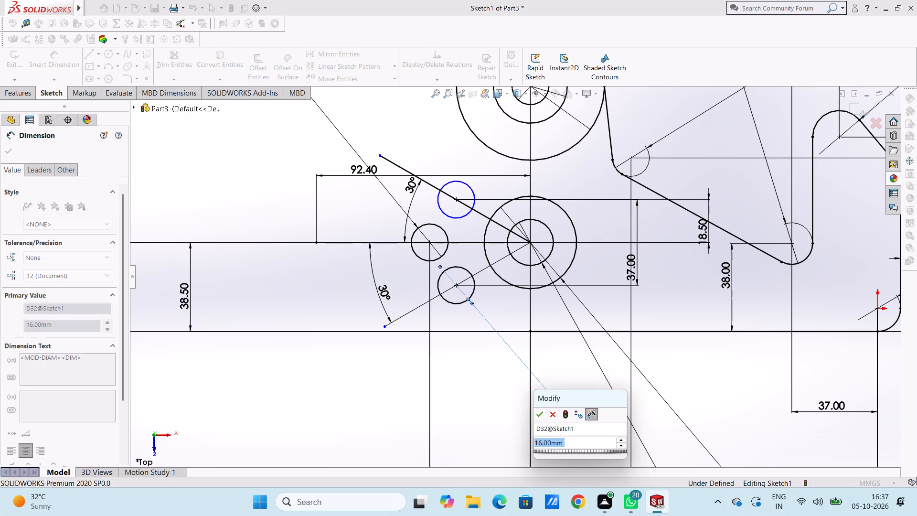
pyautogui.write('12')
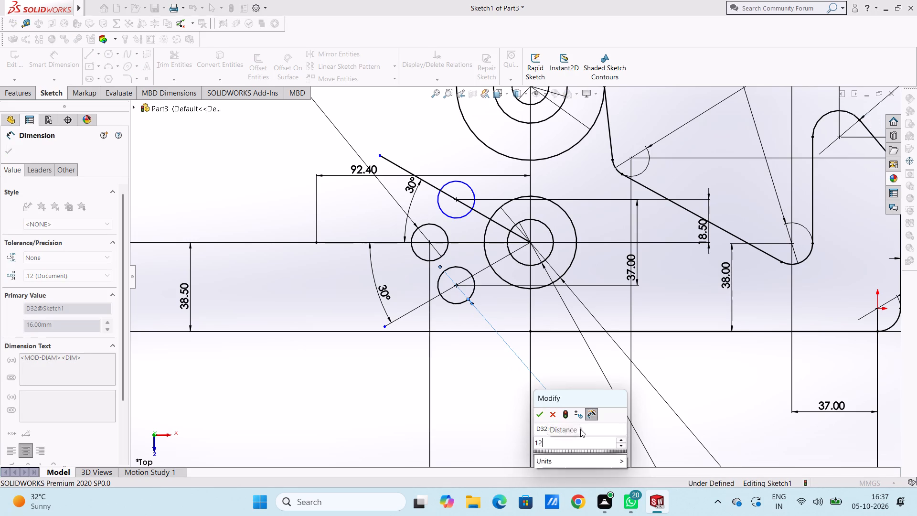
pyautogui.press('Return')
pyautogui.click(321, 298)
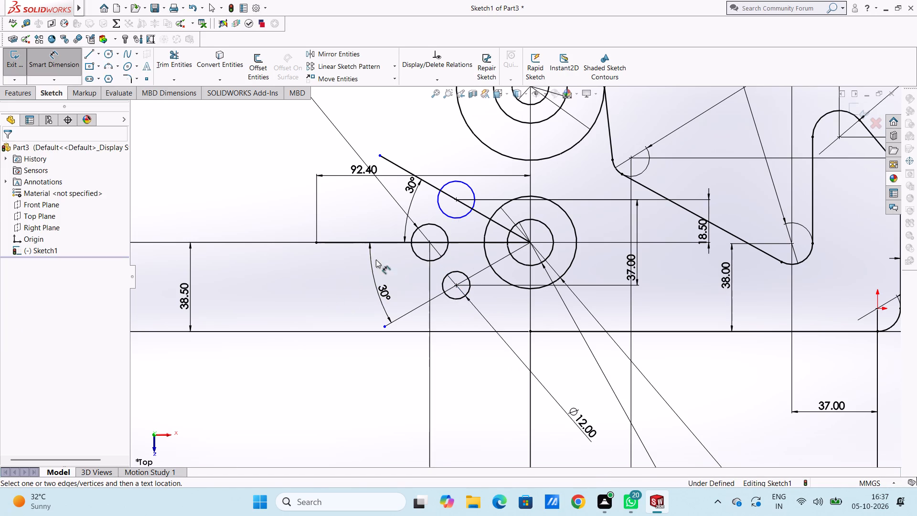
# Dimension the diameter of the circle on the upper angled line as 12 mm.
pyautogui.click(469, 184)
pyautogui.click(415, 112)
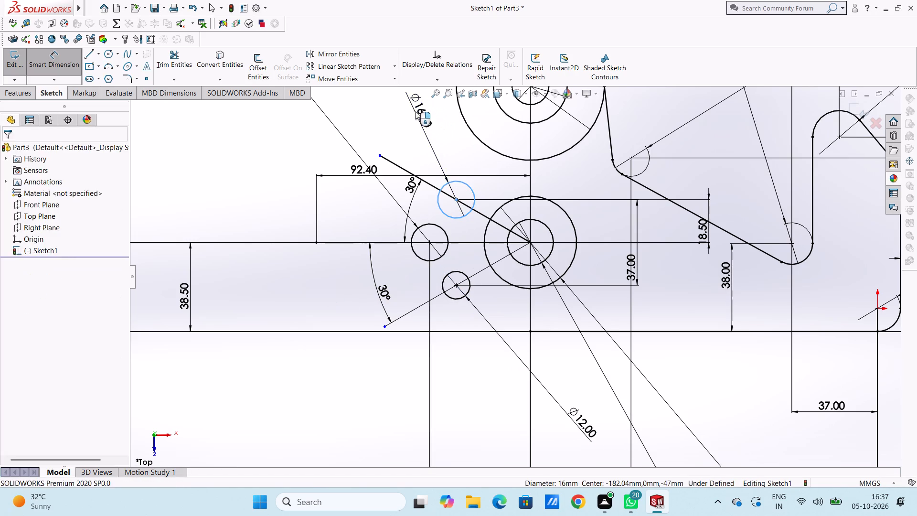
pyautogui.write('12')
pyautogui.press('Return')
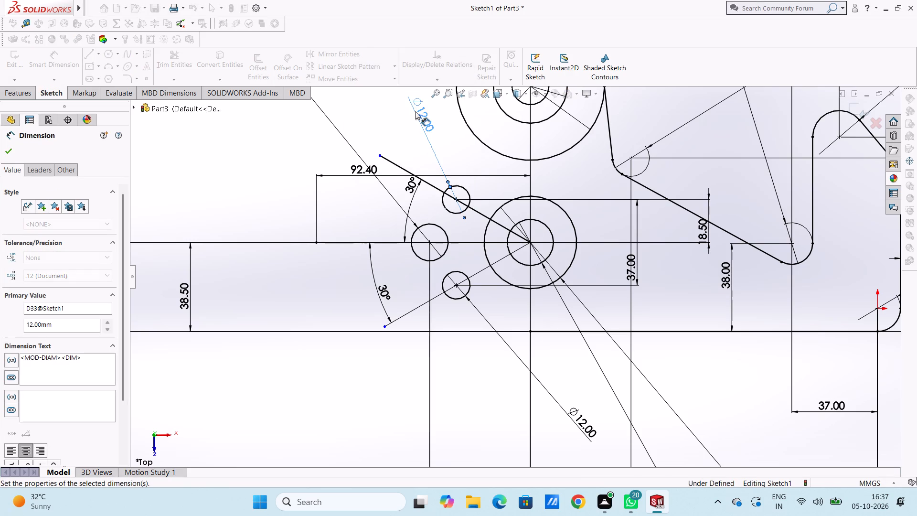
pyautogui.click(238, 175)
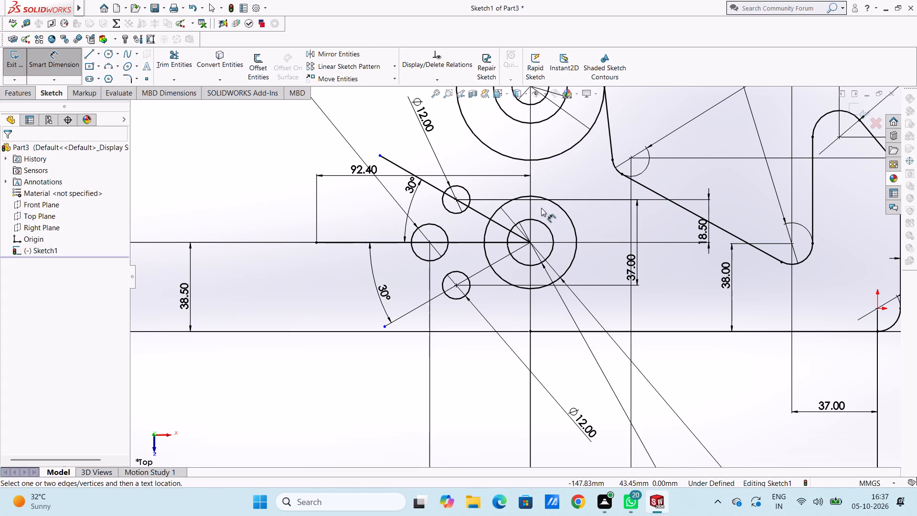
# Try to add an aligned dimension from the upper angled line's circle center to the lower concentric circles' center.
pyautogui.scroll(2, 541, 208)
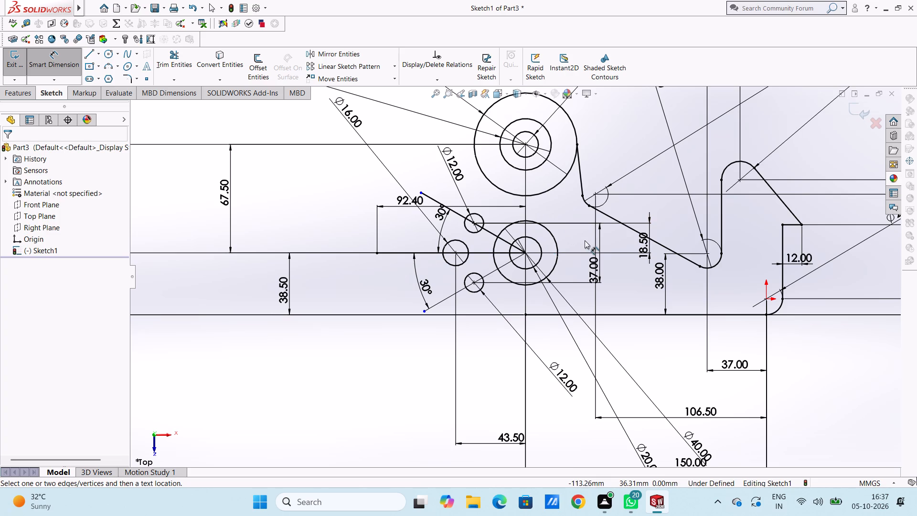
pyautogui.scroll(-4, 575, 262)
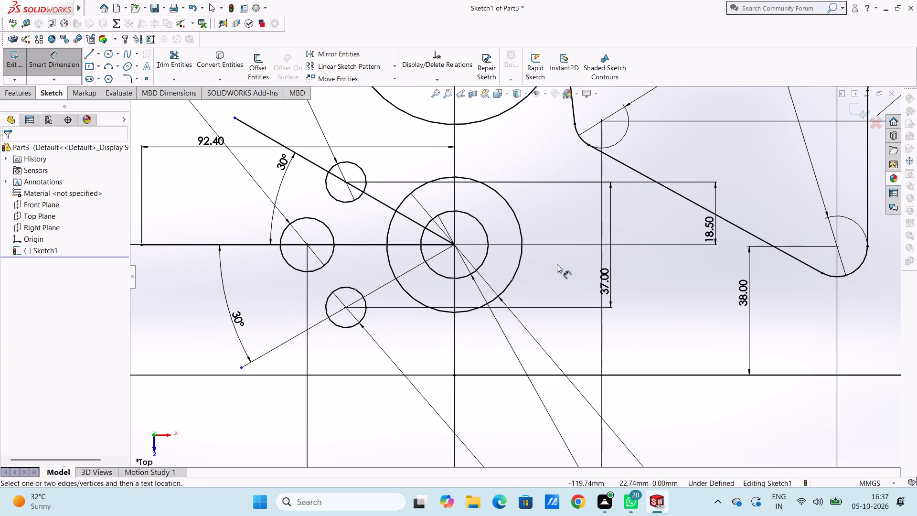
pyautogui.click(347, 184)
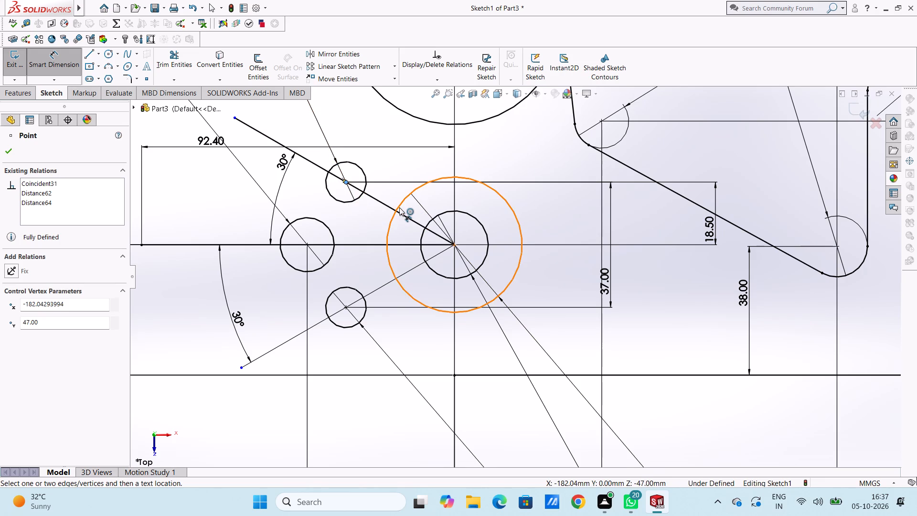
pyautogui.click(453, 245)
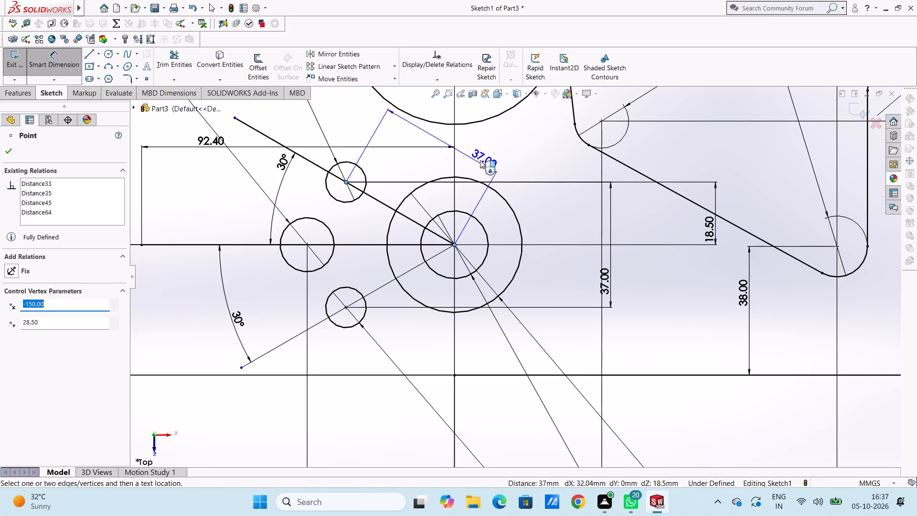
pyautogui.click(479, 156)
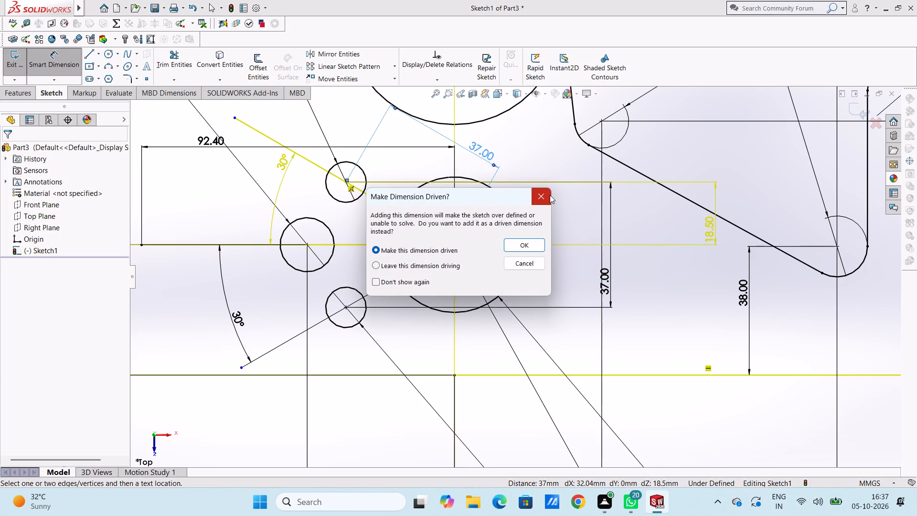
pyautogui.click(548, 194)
# Delete the 37 mm and 18.5 mm vertical dimensions that position the two circles on the angled lines.
pyautogui.scroll(3, 570, 278)
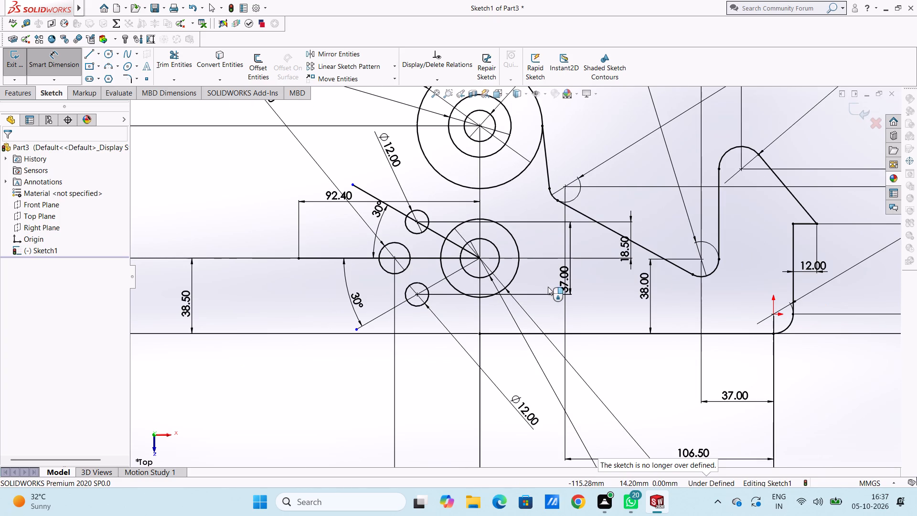
pyautogui.click(558, 289)
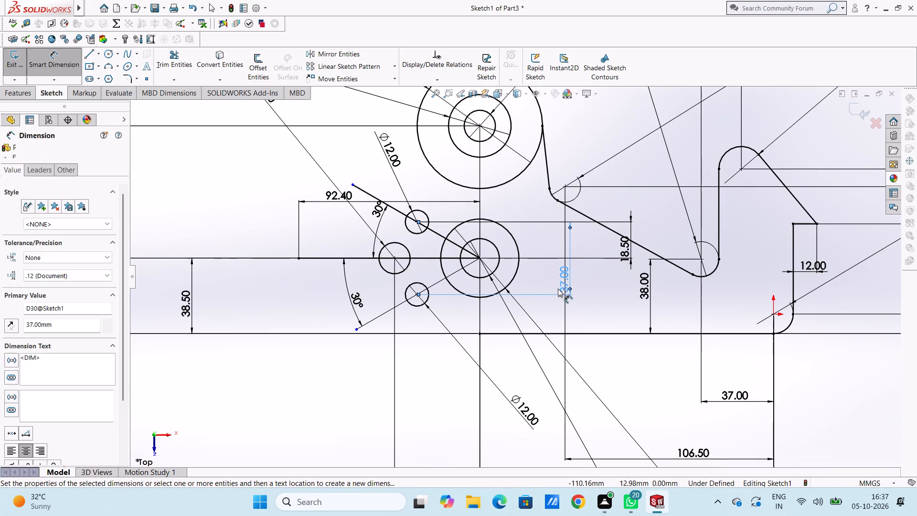
pyautogui.press('Delete')
pyautogui.click(617, 249)
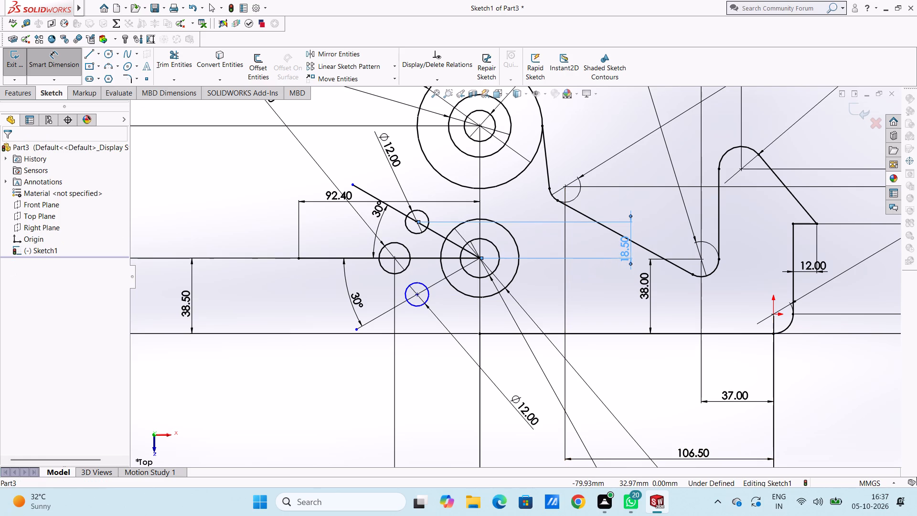
pyautogui.press('Delete')
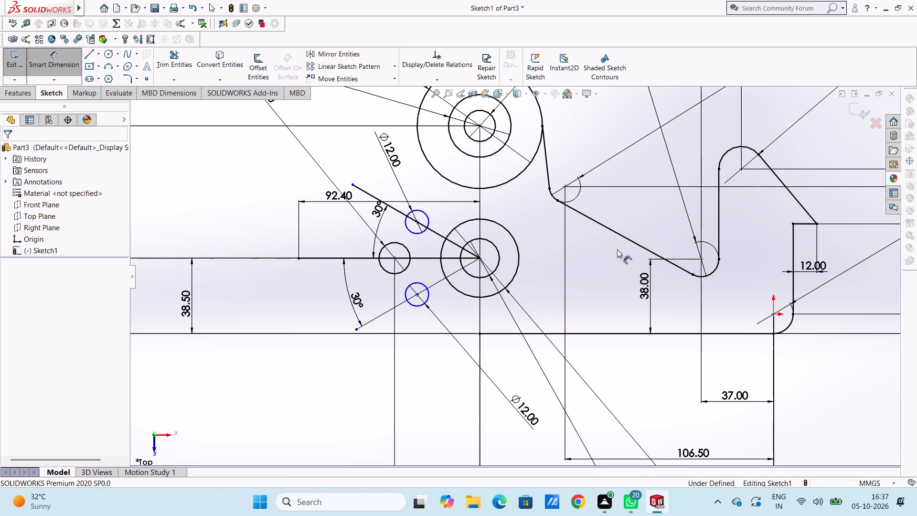
# Dimension the aligned distance from the upper angled line's circle center to the lower concentric circles' center as 26 mm.
pyautogui.click(418, 223)
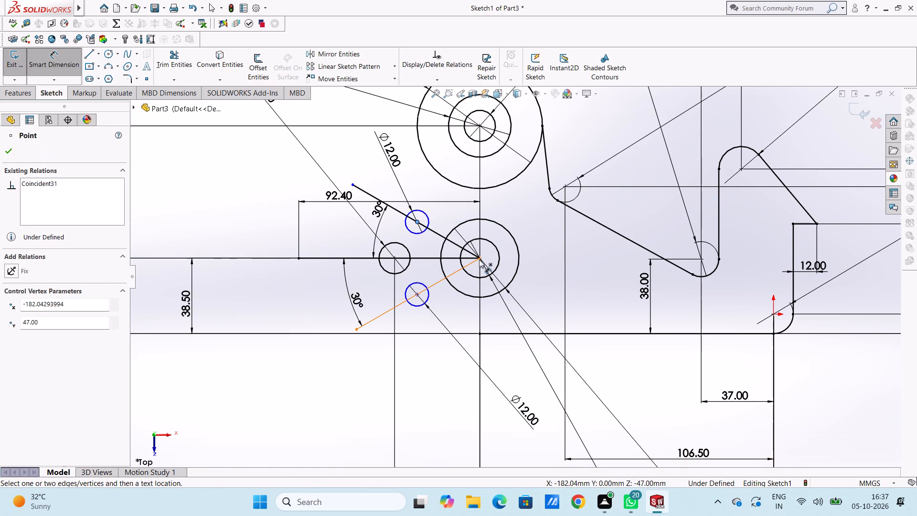
pyautogui.click(479, 259)
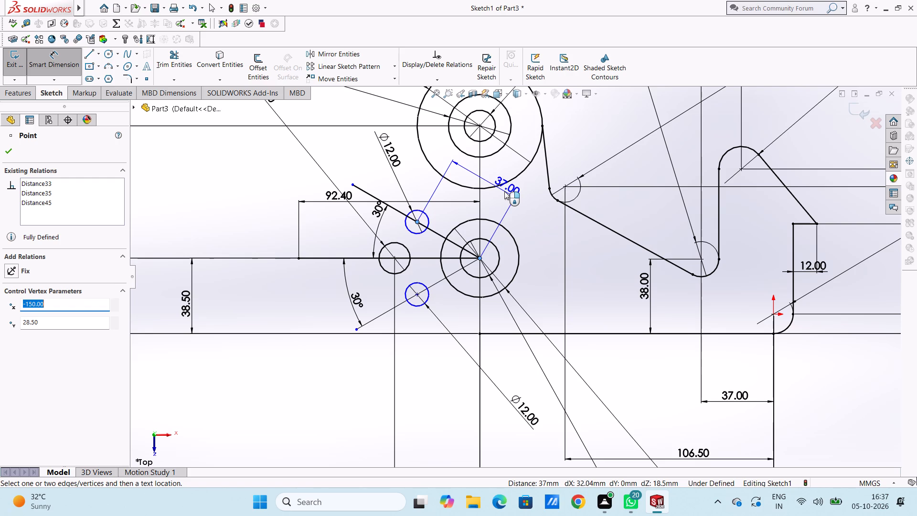
pyautogui.click(502, 195)
pyautogui.write('26')
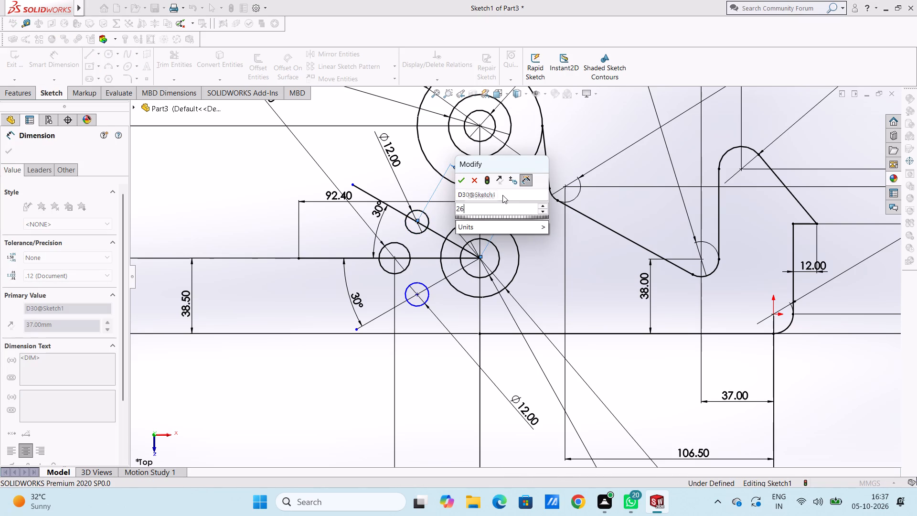
pyautogui.press('Return')
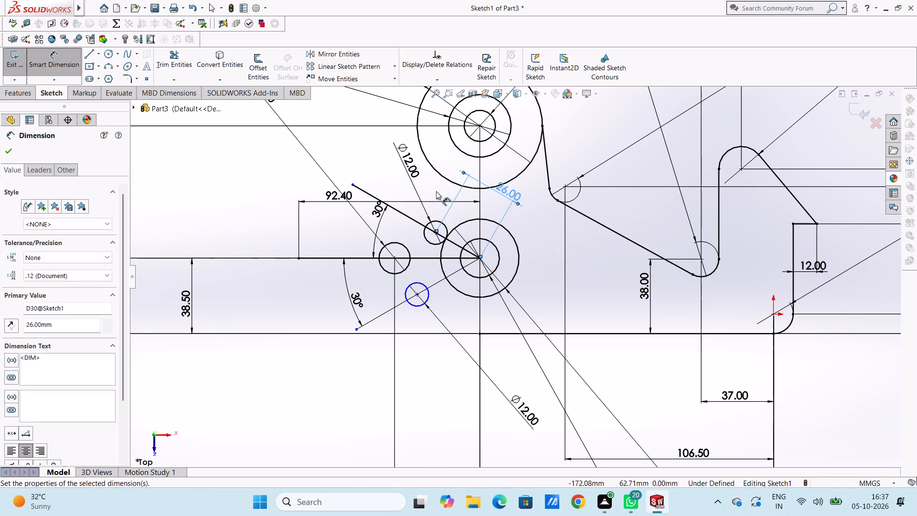
pyautogui.click(436, 191)
# Examine closely where the circle on the upper angled line meets the outer concentric circle.
pyautogui.scroll(-8, 449, 247)
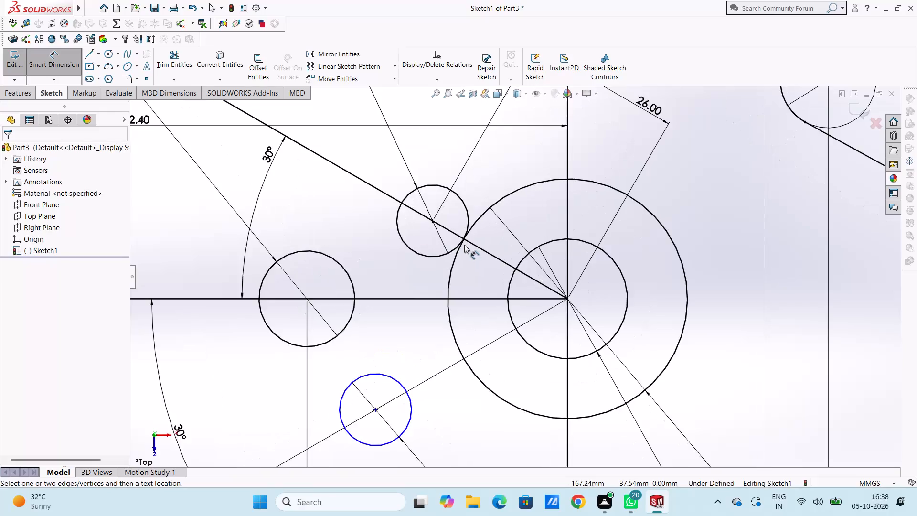
pyautogui.scroll(-12, 465, 246)
pyautogui.scroll(-9, 480, 245)
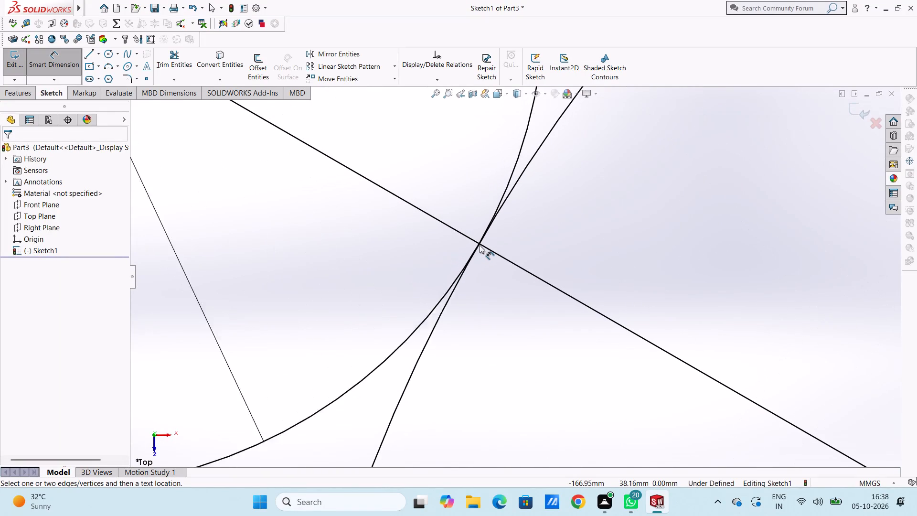
pyautogui.scroll(-9, 480, 245)
pyautogui.scroll(6, 507, 270)
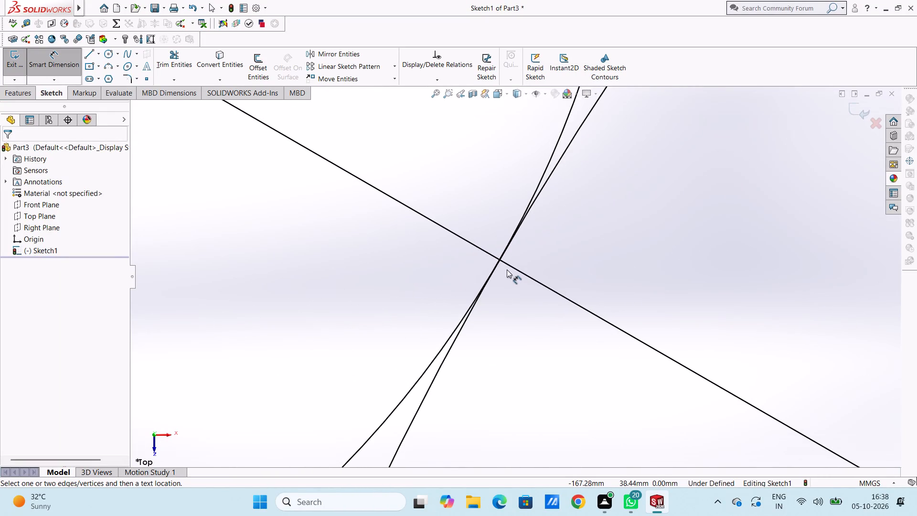
pyautogui.scroll(18, 507, 269)
pyautogui.scroll(18, 507, 269)
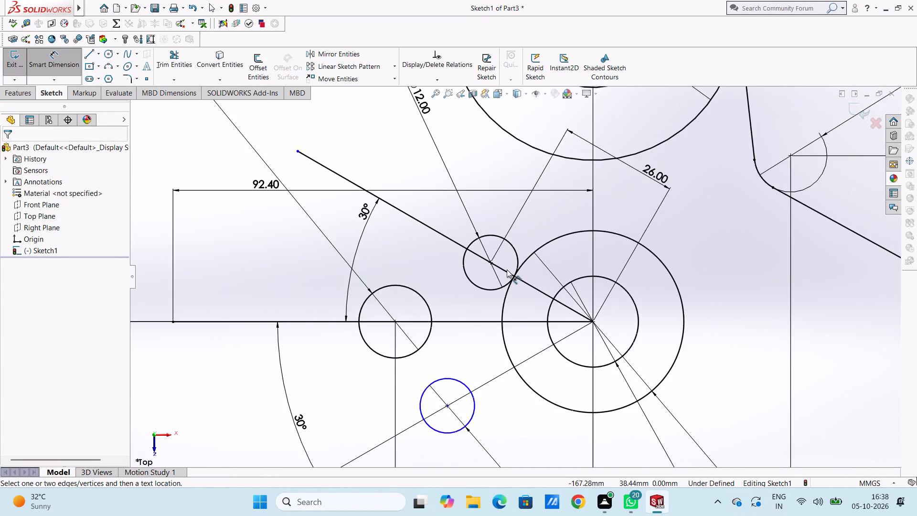
# Dimension the aligned distance from the lower angled line's circle center to the lower concentric circles' center as 26 mm.
pyautogui.scroll(7, 507, 269)
pyautogui.scroll(-2, 556, 401)
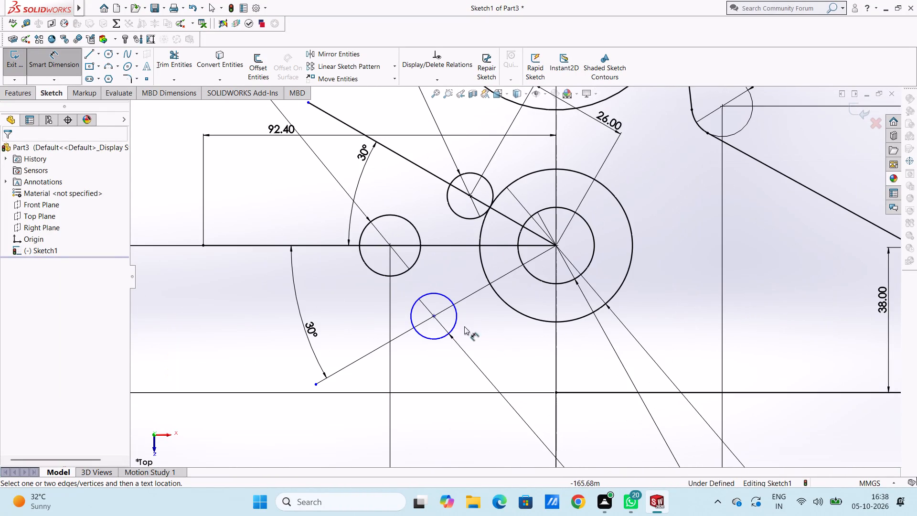
pyautogui.click(433, 317)
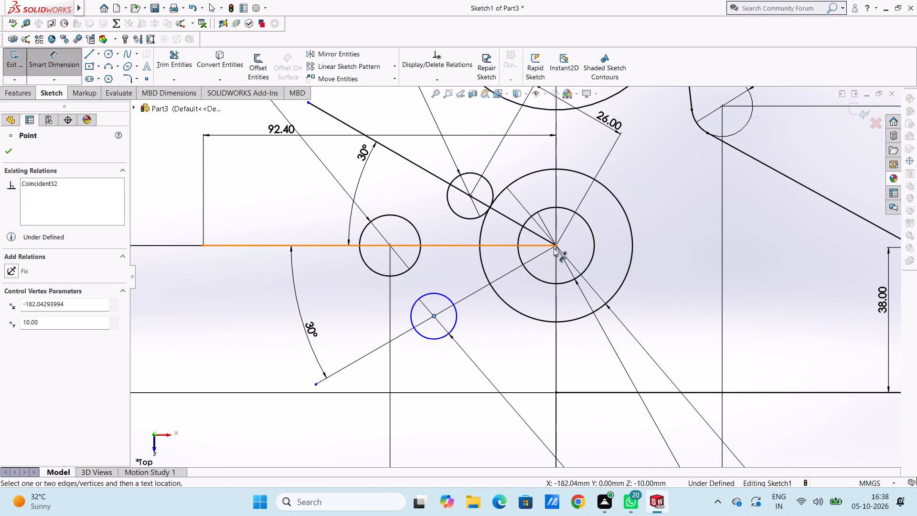
pyautogui.click(555, 247)
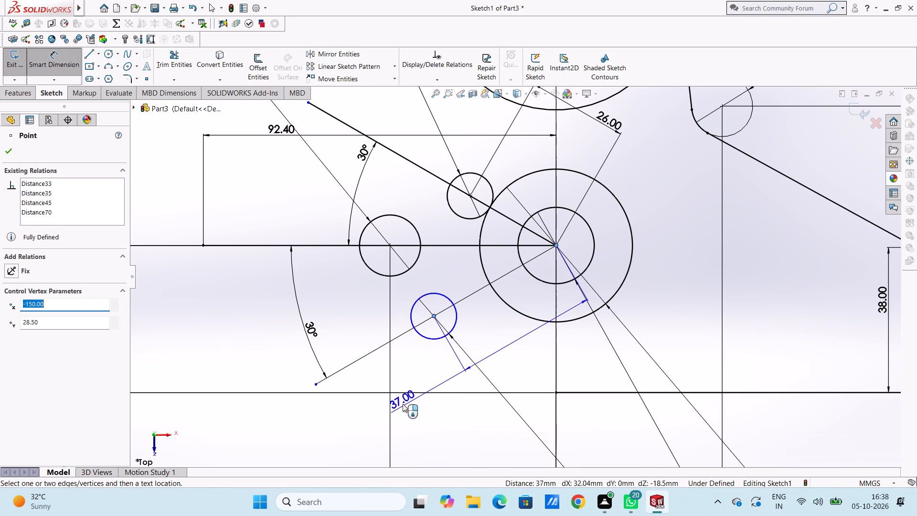
pyautogui.click(594, 421)
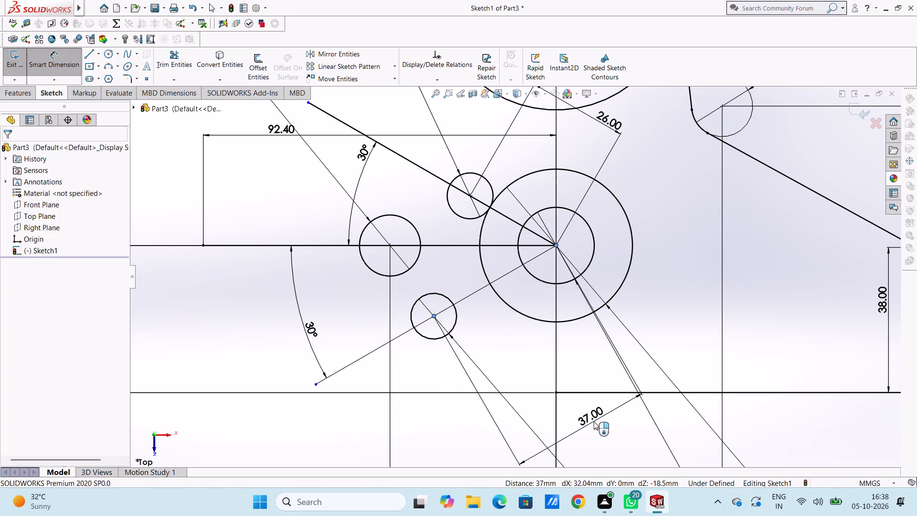
pyautogui.write('26')
pyautogui.press('Return')
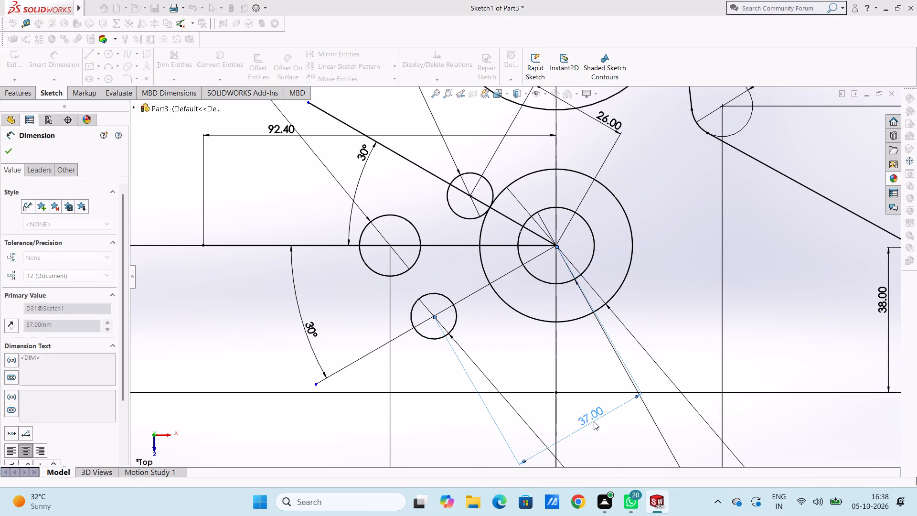
pyautogui.click(456, 427)
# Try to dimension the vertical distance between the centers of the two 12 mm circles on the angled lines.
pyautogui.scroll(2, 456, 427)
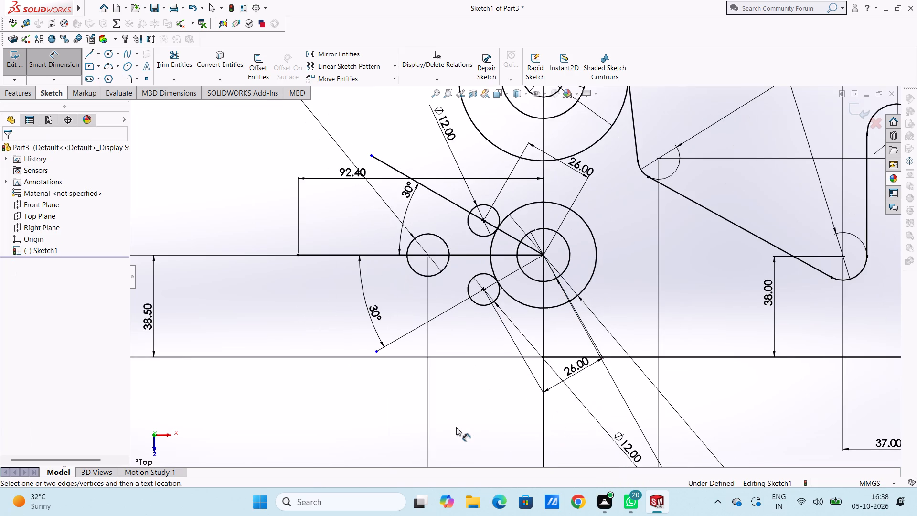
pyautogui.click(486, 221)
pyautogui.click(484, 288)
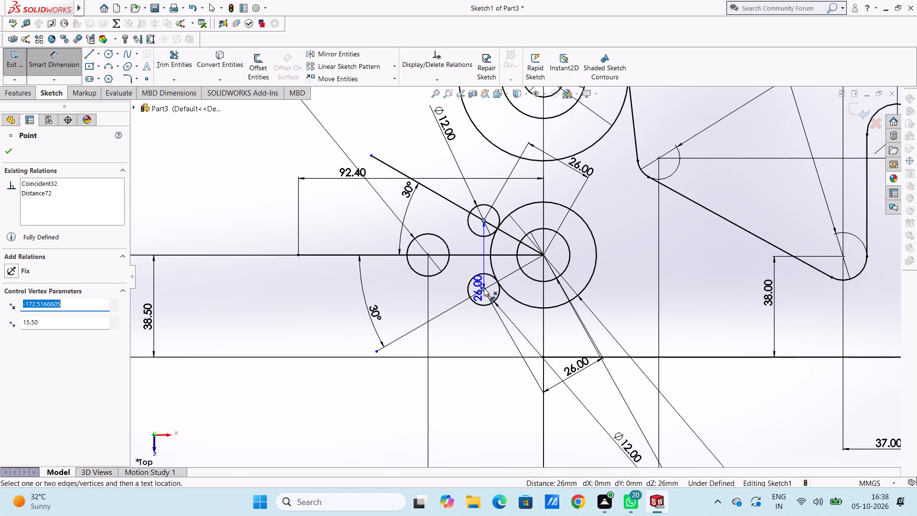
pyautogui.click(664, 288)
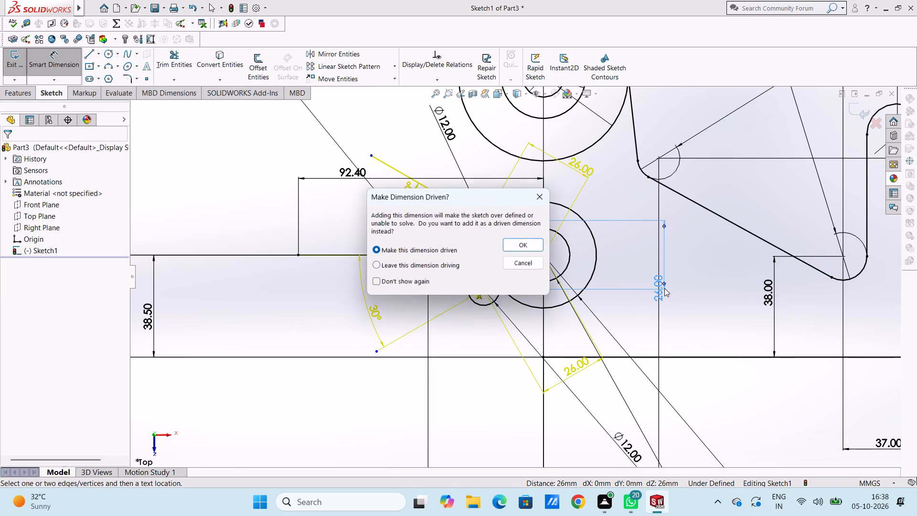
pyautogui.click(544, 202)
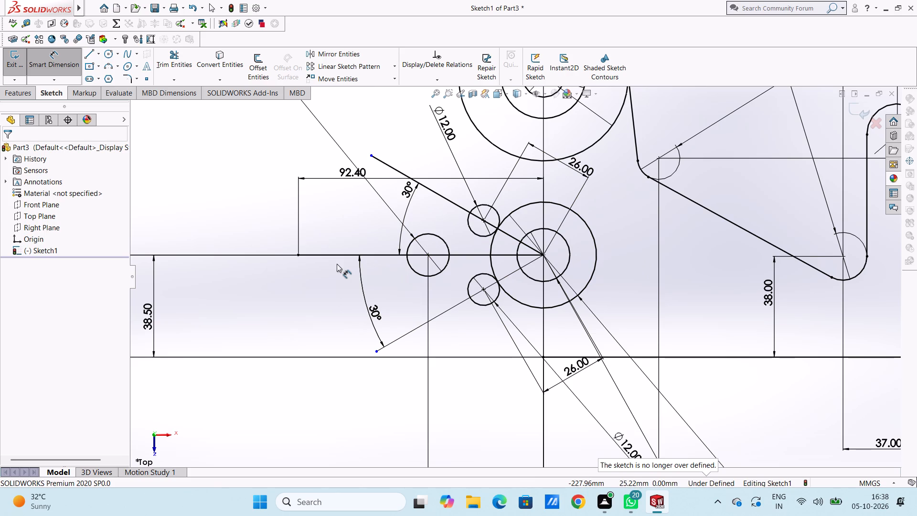
# Sketch a line about 24.6 mm long, tangent to the tops of the 16 mm circle and the upper 12 mm circle.
pyautogui.click(47, 57)
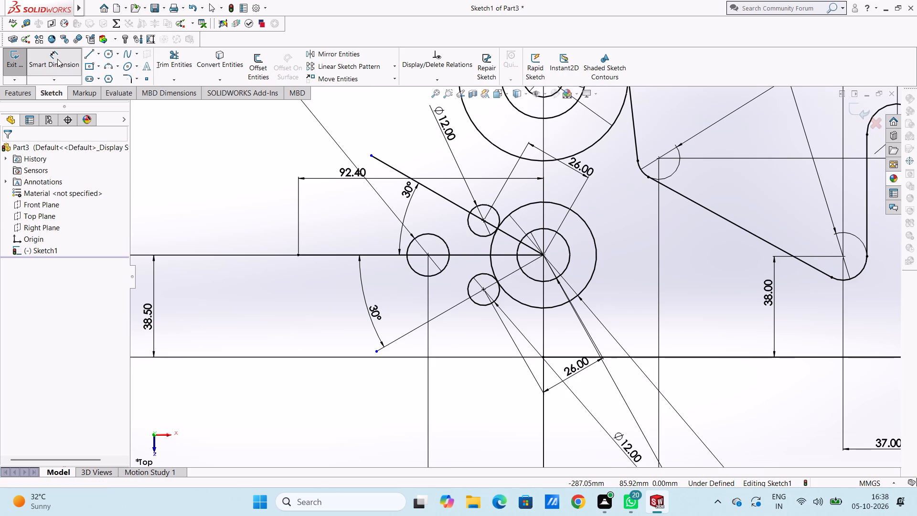
pyautogui.click(88, 54)
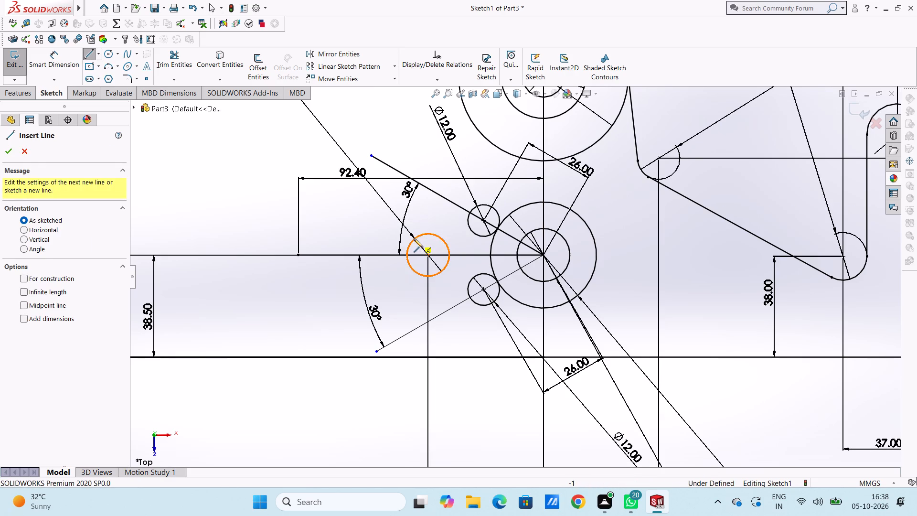
pyautogui.click(412, 240)
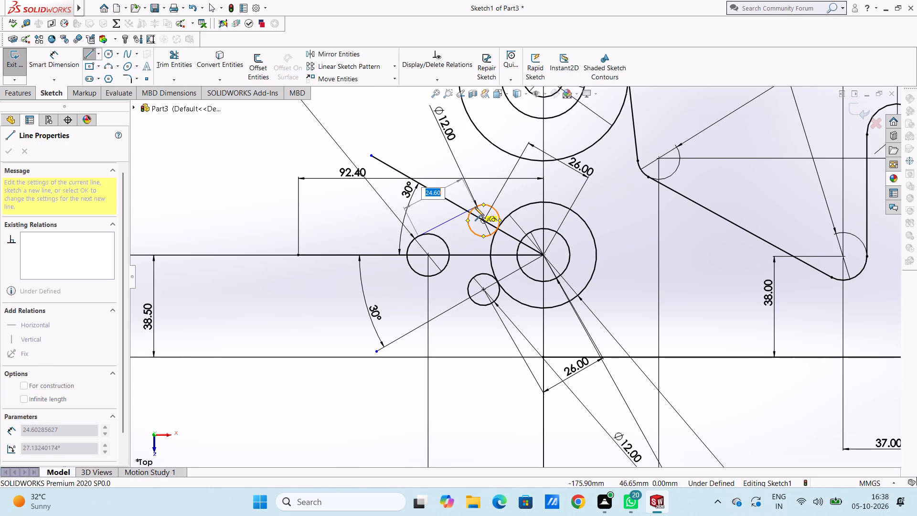
pyautogui.click(476, 205)
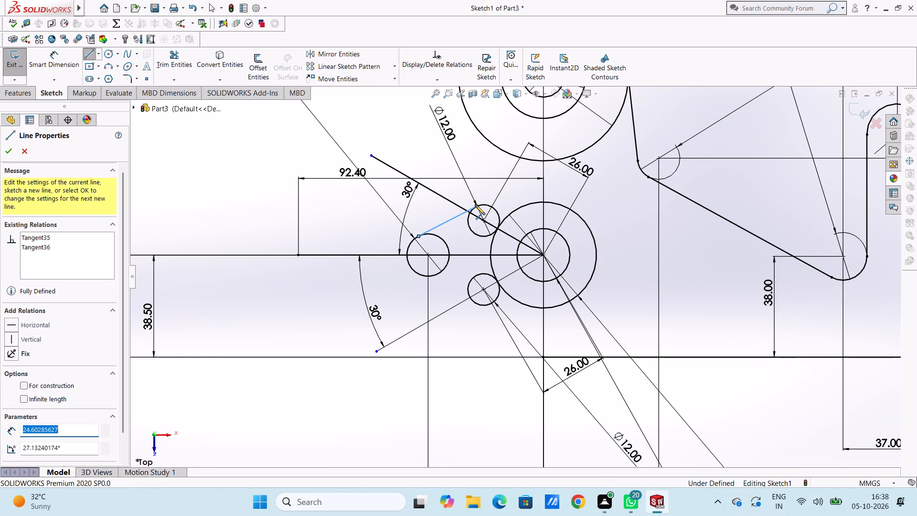
pyautogui.press('Escape')
pyautogui.press('Escape')
pyautogui.press('Escape')
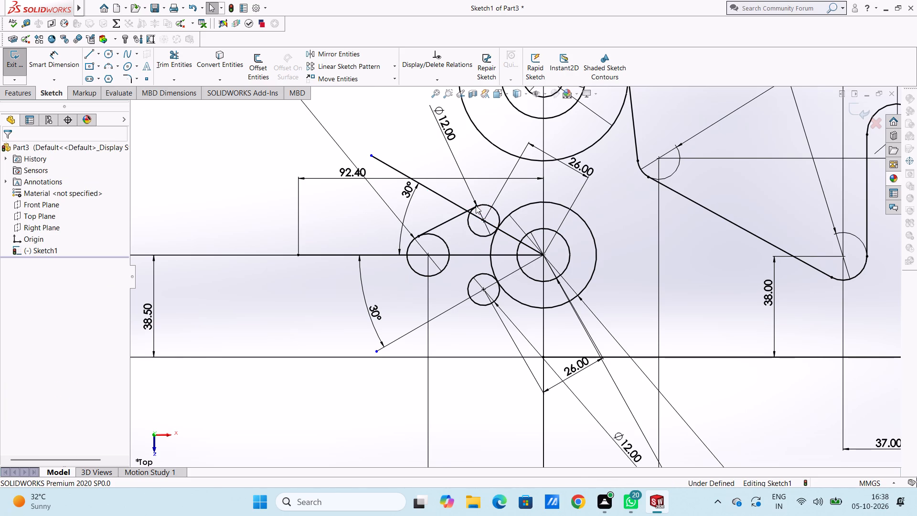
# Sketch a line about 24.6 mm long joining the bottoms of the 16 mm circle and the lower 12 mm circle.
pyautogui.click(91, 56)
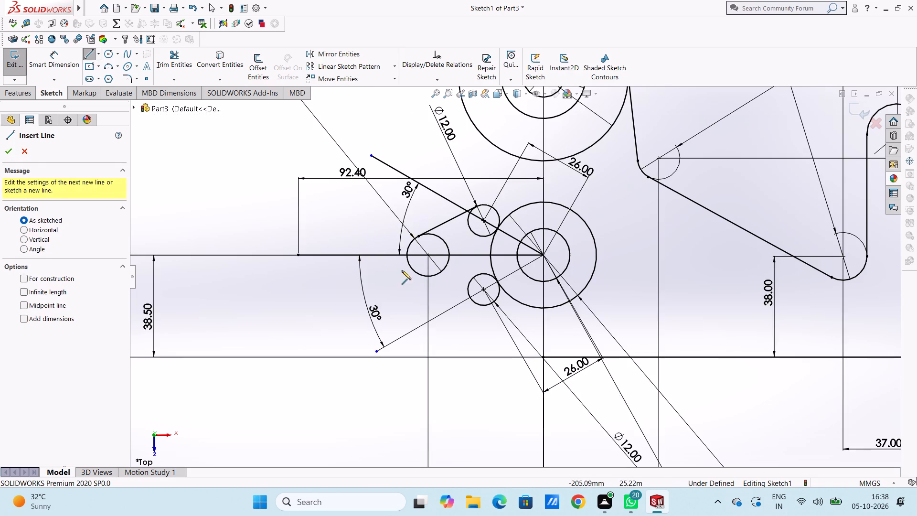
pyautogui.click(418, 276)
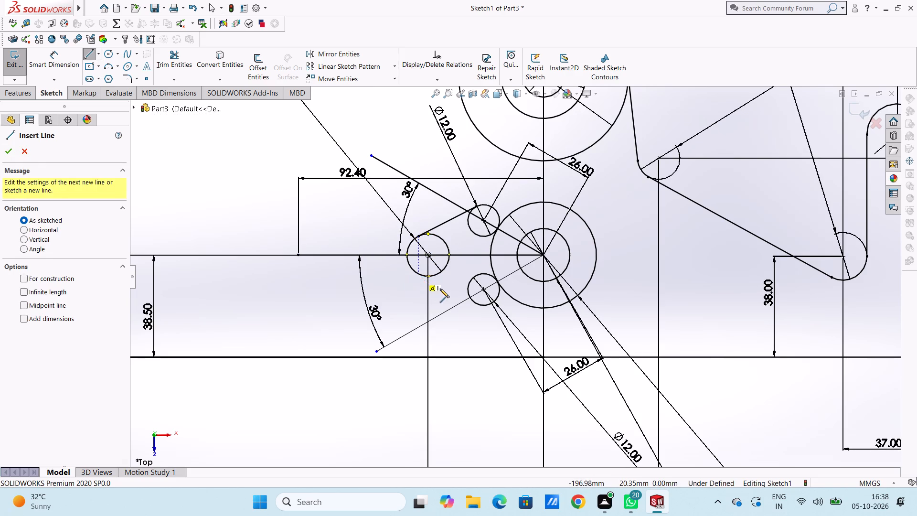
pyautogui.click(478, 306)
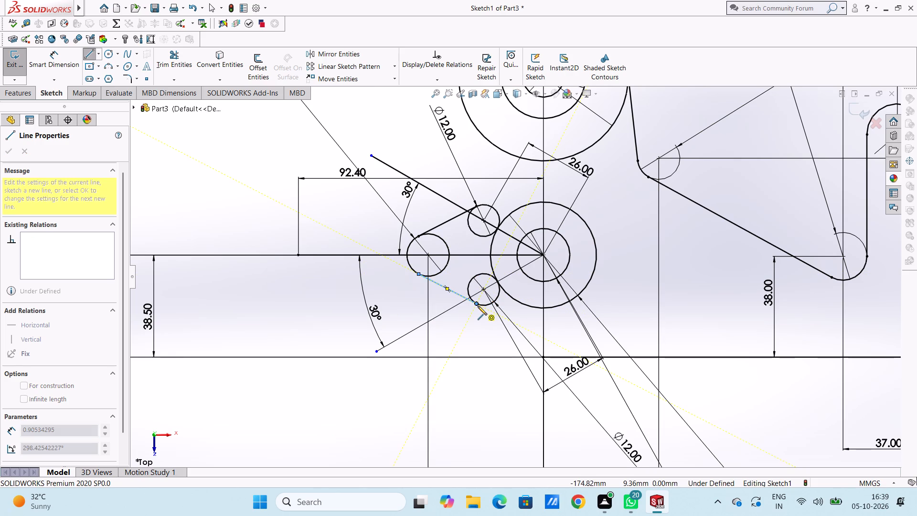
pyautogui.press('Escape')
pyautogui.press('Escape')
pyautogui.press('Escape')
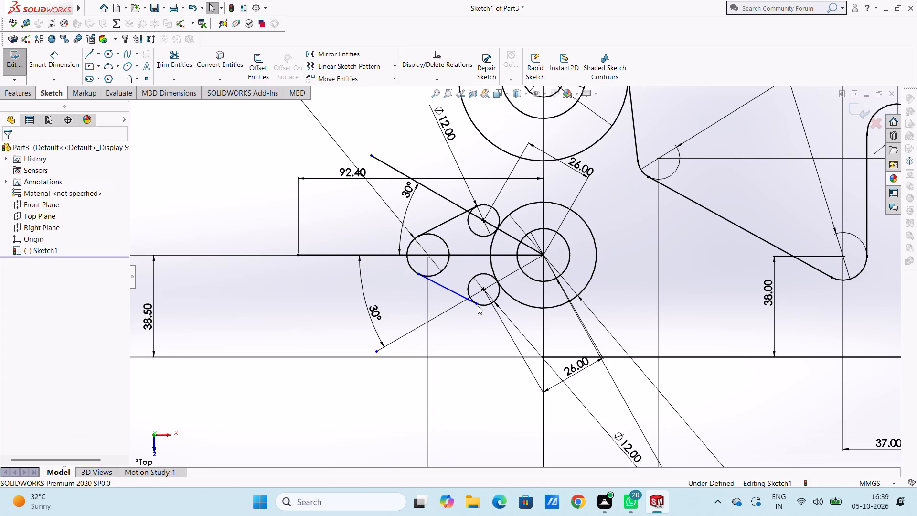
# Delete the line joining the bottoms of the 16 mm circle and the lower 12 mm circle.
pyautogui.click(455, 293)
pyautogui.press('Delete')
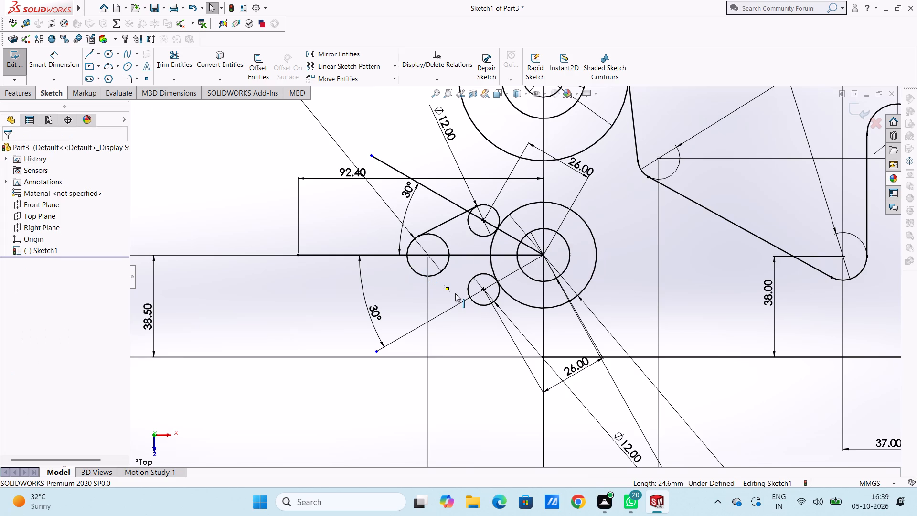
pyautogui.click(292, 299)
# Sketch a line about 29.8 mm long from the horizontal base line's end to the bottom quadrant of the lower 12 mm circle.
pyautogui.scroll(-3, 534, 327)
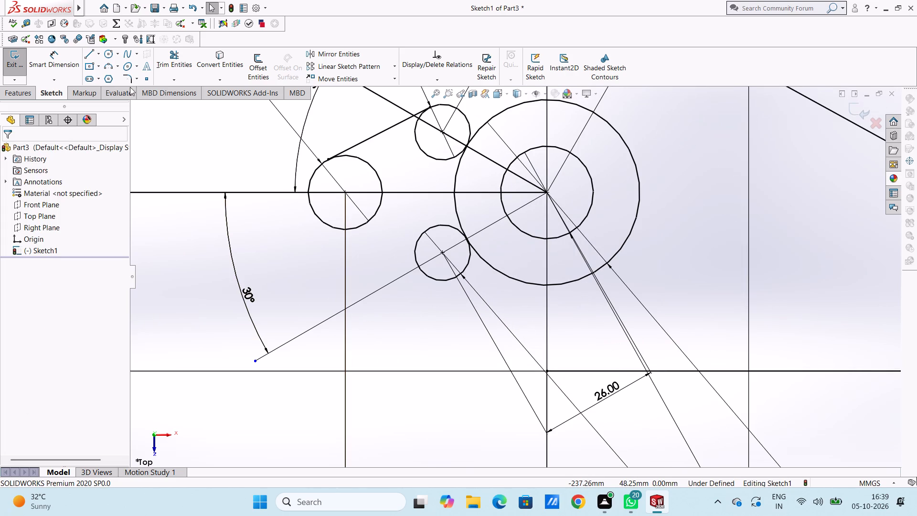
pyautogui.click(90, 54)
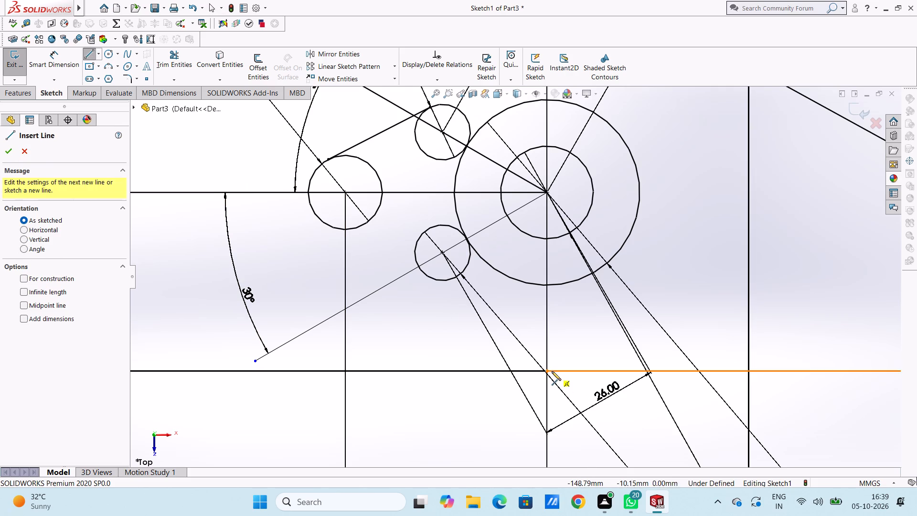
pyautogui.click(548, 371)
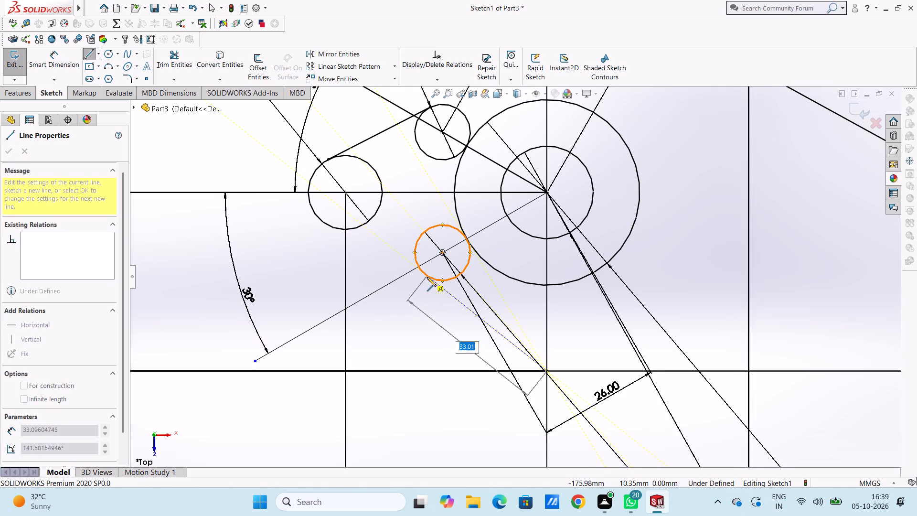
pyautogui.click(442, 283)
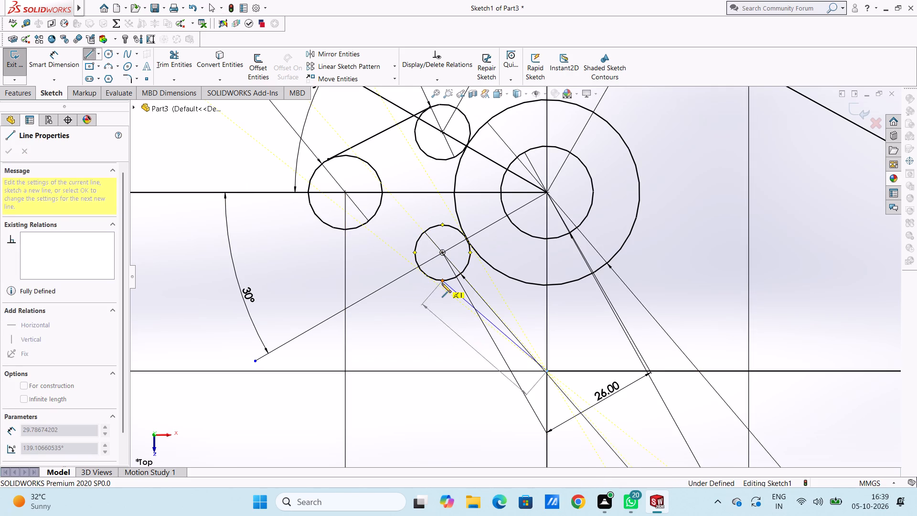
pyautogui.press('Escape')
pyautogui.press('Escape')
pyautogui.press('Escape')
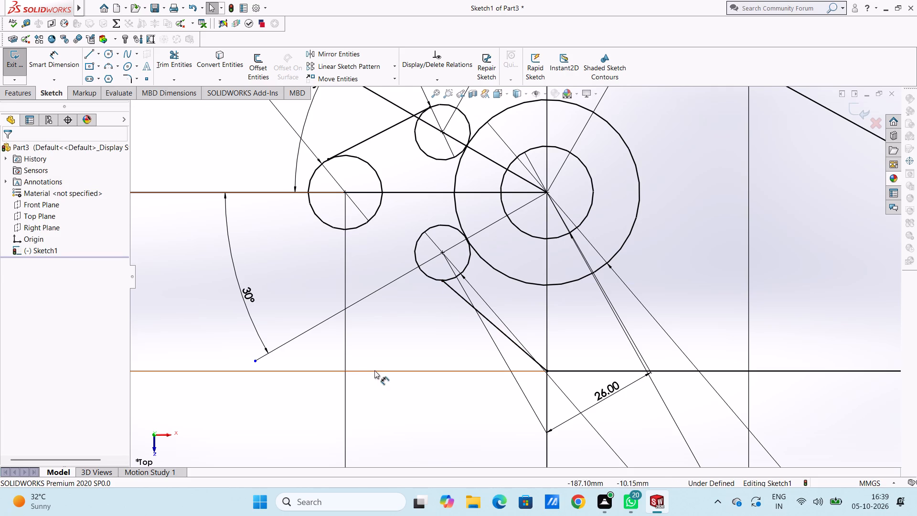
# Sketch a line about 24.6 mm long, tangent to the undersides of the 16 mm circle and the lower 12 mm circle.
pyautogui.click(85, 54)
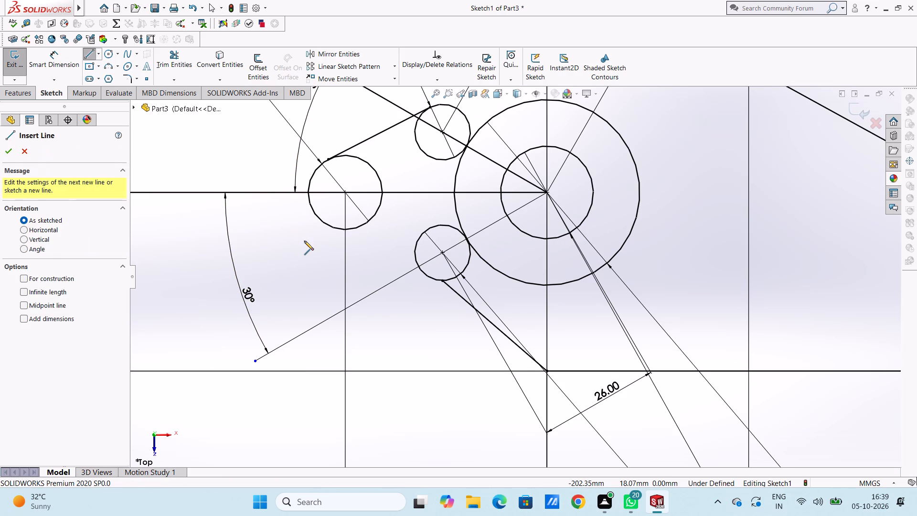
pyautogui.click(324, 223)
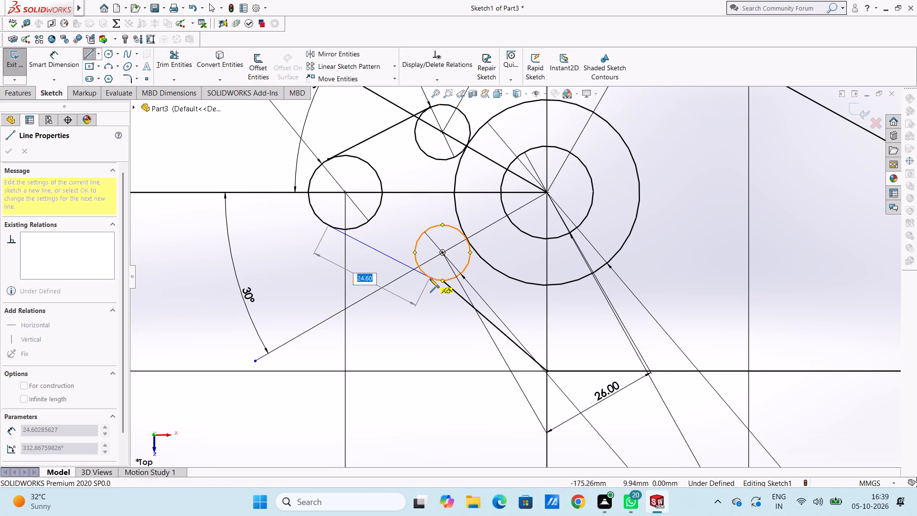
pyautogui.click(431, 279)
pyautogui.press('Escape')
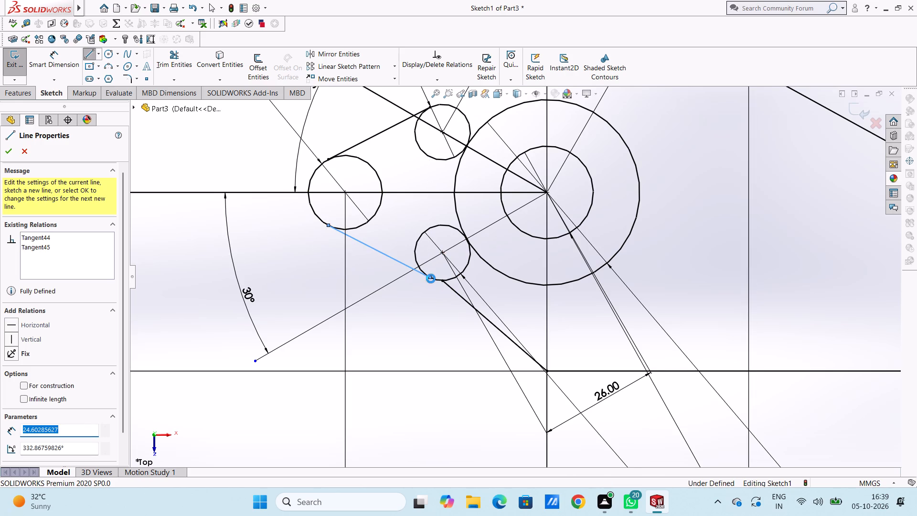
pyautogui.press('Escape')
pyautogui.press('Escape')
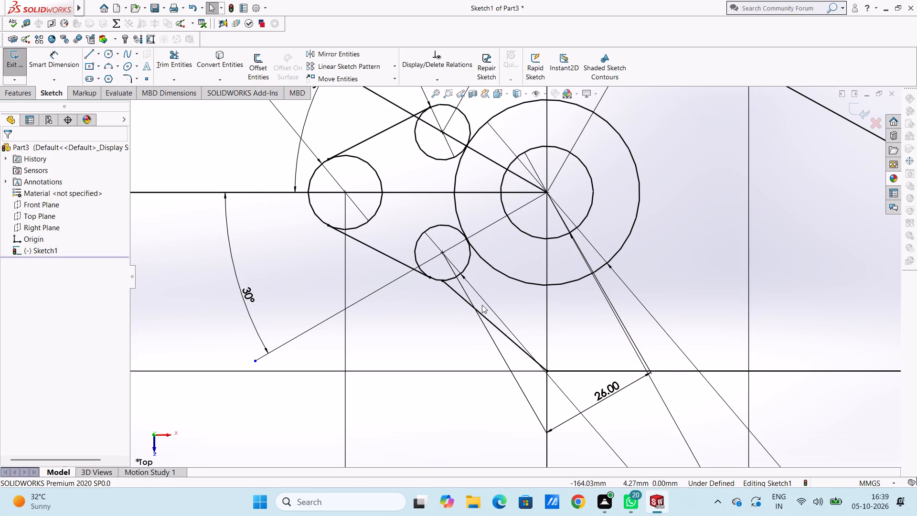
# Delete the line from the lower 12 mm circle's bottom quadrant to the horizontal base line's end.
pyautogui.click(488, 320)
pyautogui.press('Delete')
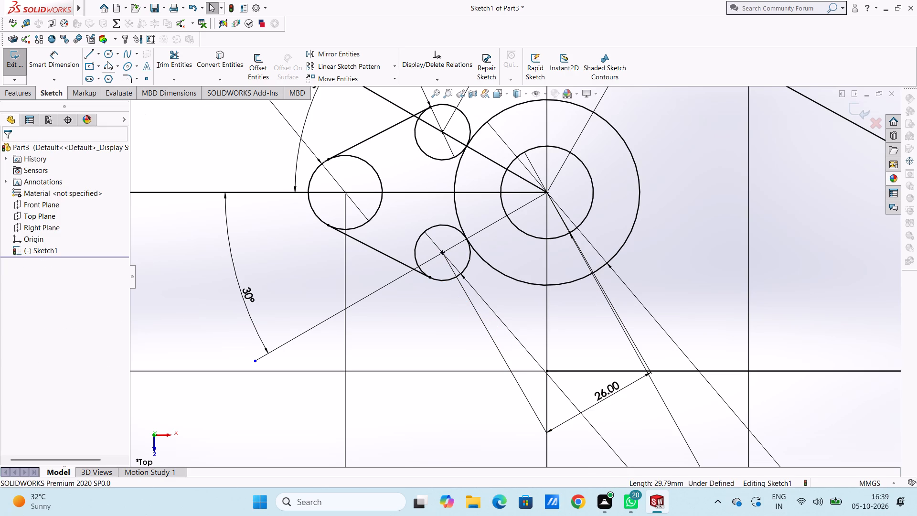
# Sketch a line about 32.3 mm long from the horizontal base line's end to the tangent line's endpoint on the lower 12 mm circle.
pyautogui.click(92, 51)
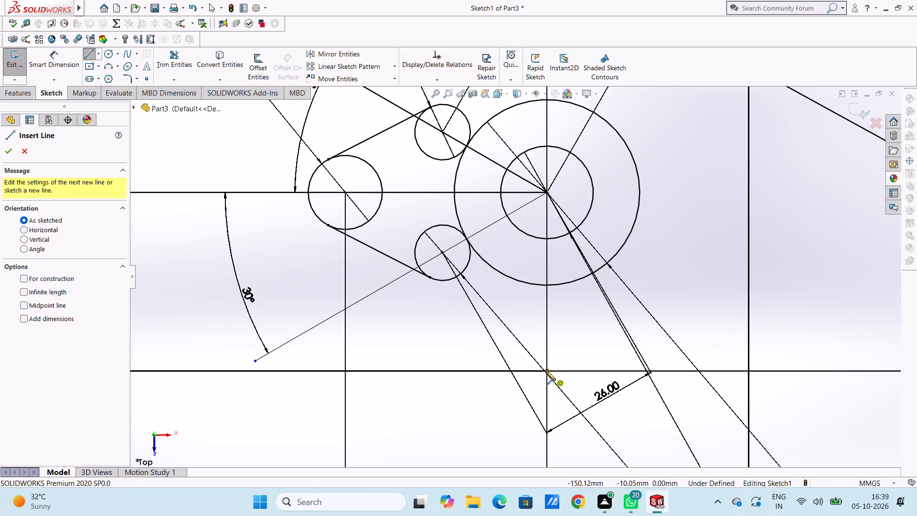
pyautogui.click(546, 371)
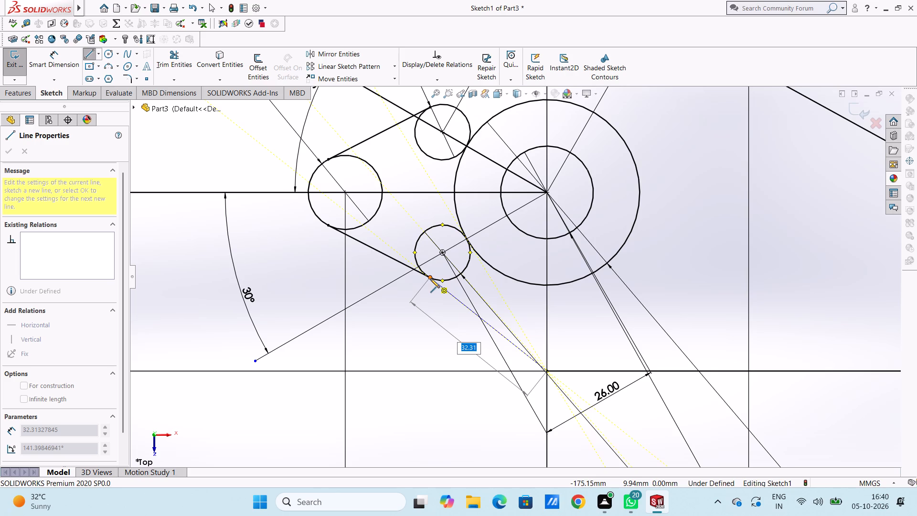
pyautogui.click(430, 279)
pyautogui.press('Escape')
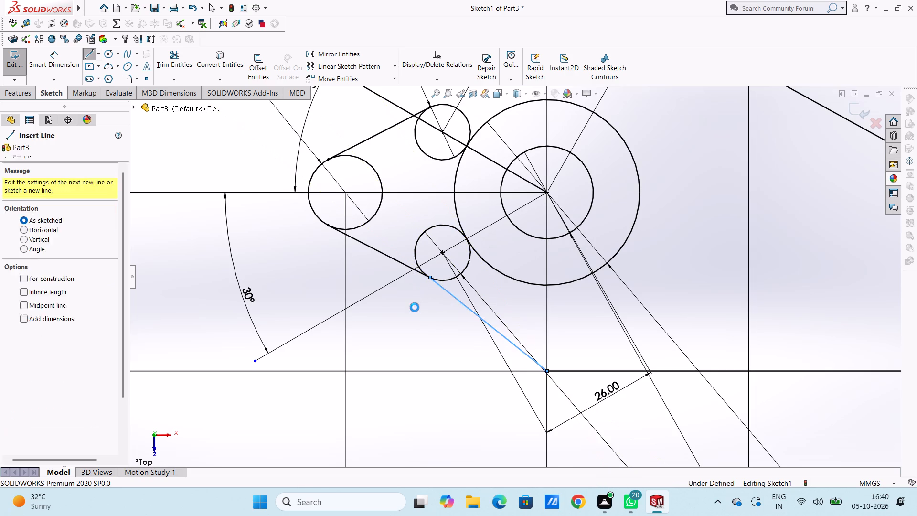
pyautogui.press('Escape')
pyautogui.press('Escape')
pyautogui.press('Escape')
# Set the diameter of the circle on the lower angled line to 16 mm.
pyautogui.scroll(4, 415, 307)
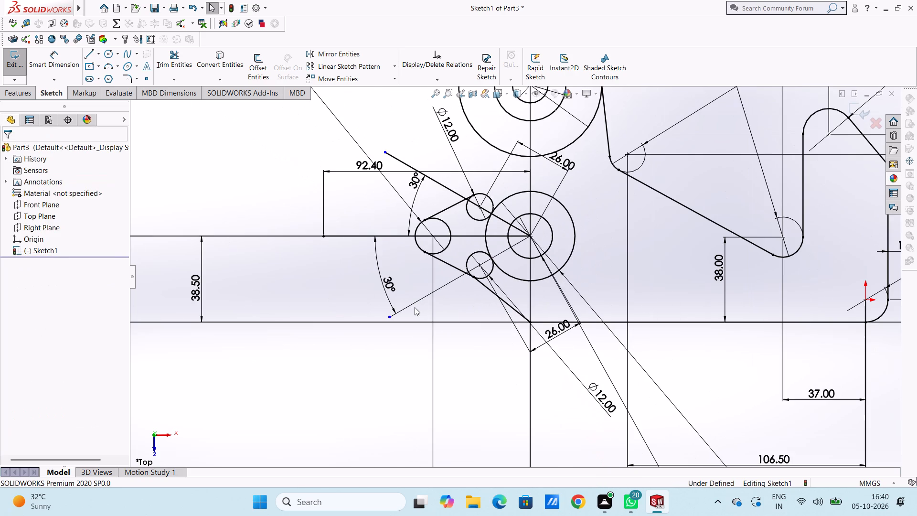
pyautogui.doubleClick(593, 391)
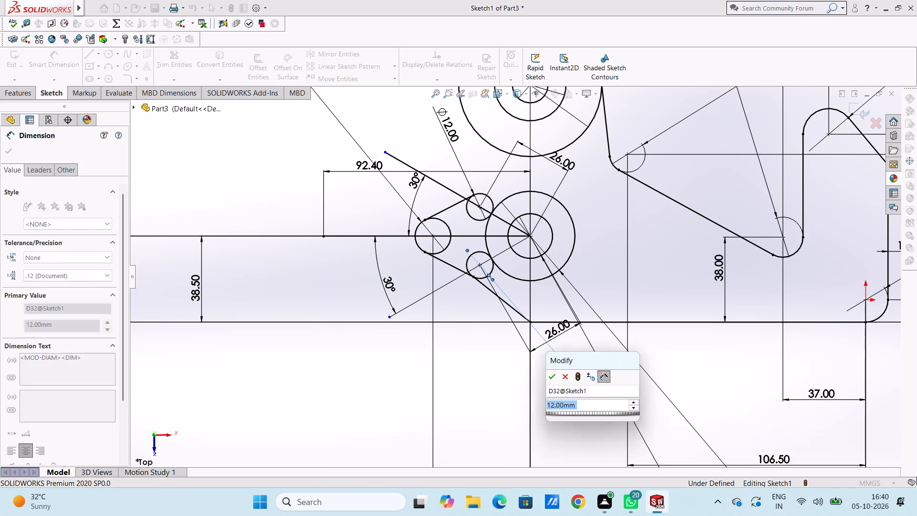
pyautogui.write('16')
pyautogui.press('Return')
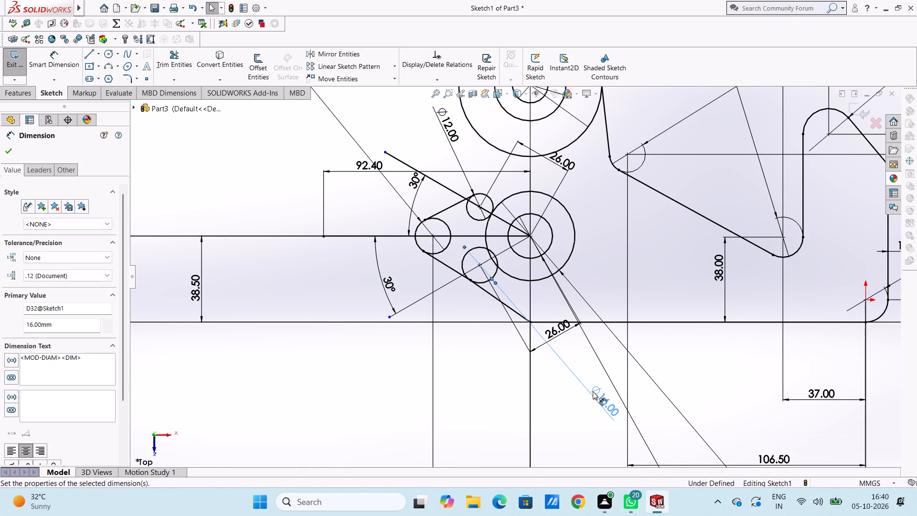
pyautogui.click(483, 381)
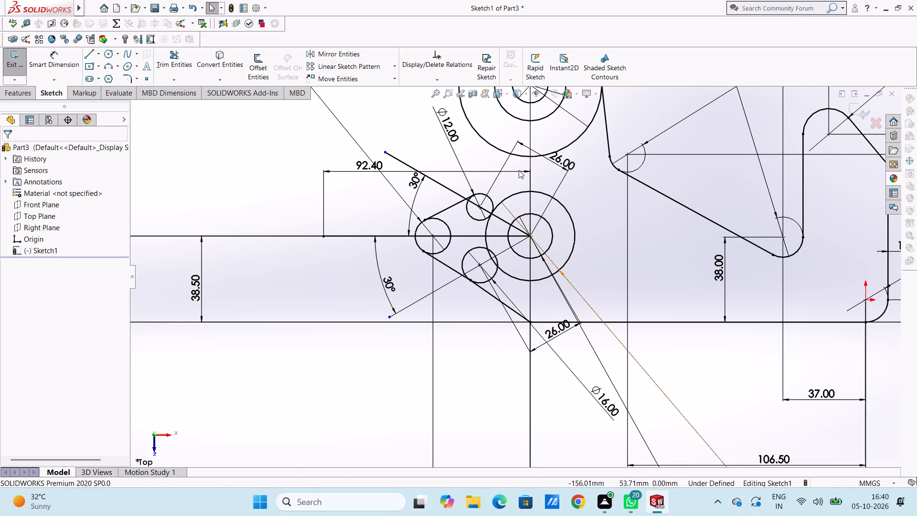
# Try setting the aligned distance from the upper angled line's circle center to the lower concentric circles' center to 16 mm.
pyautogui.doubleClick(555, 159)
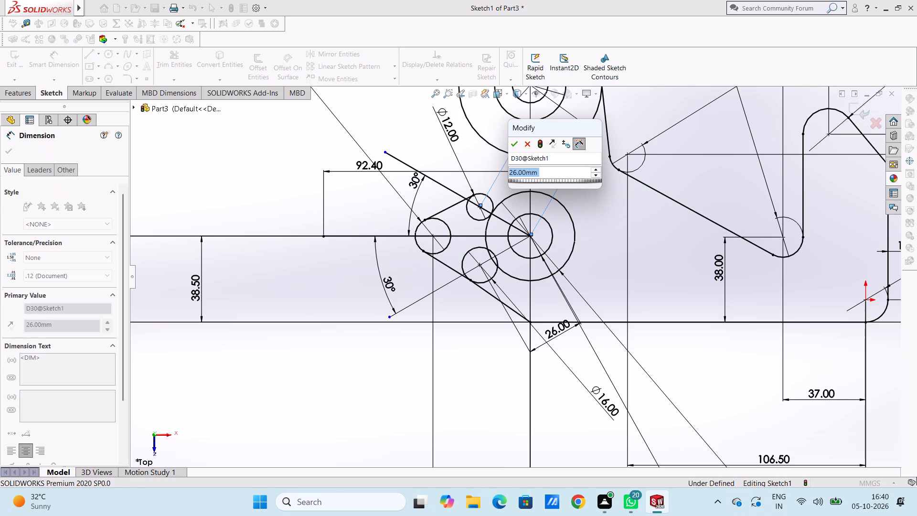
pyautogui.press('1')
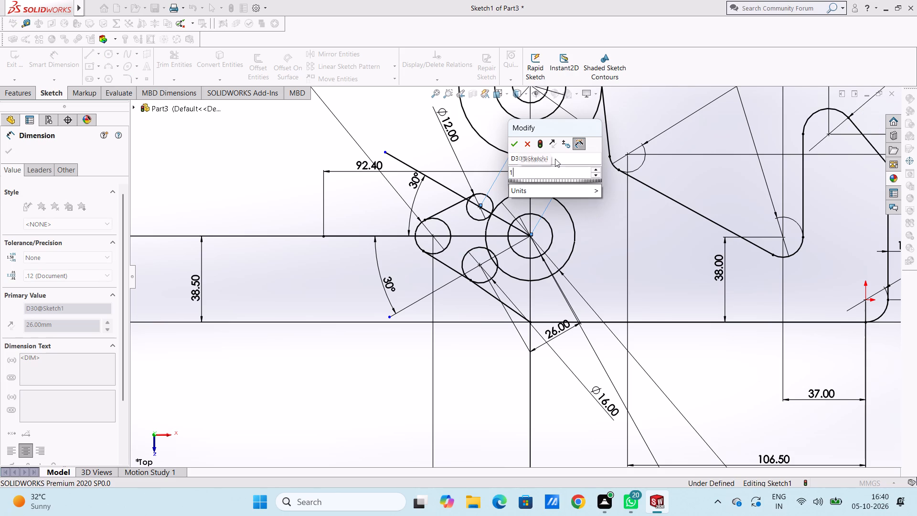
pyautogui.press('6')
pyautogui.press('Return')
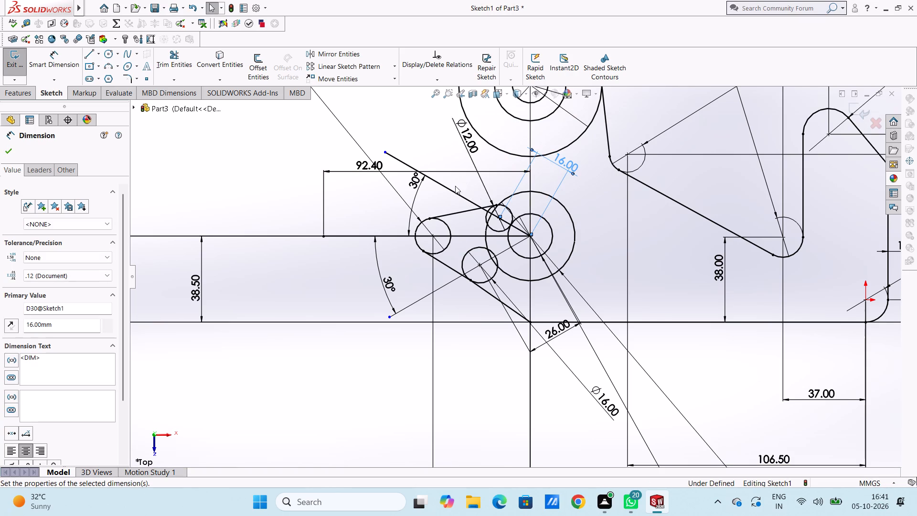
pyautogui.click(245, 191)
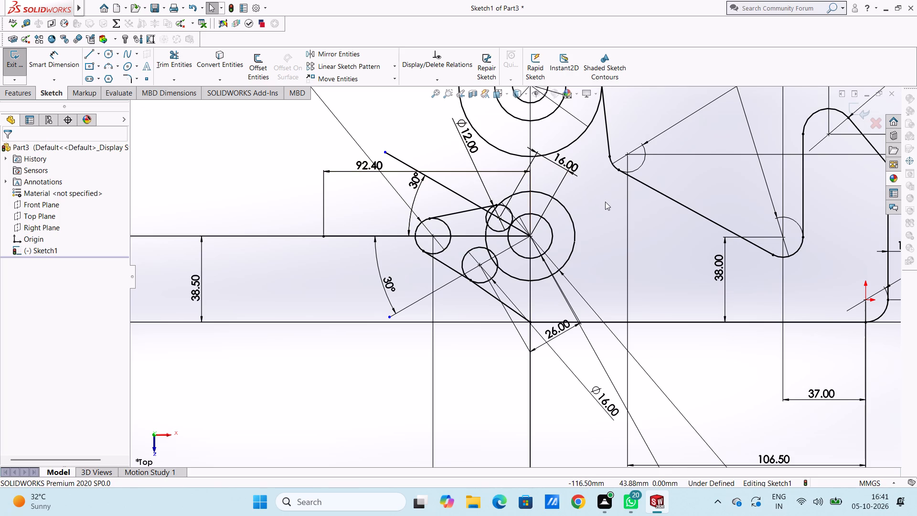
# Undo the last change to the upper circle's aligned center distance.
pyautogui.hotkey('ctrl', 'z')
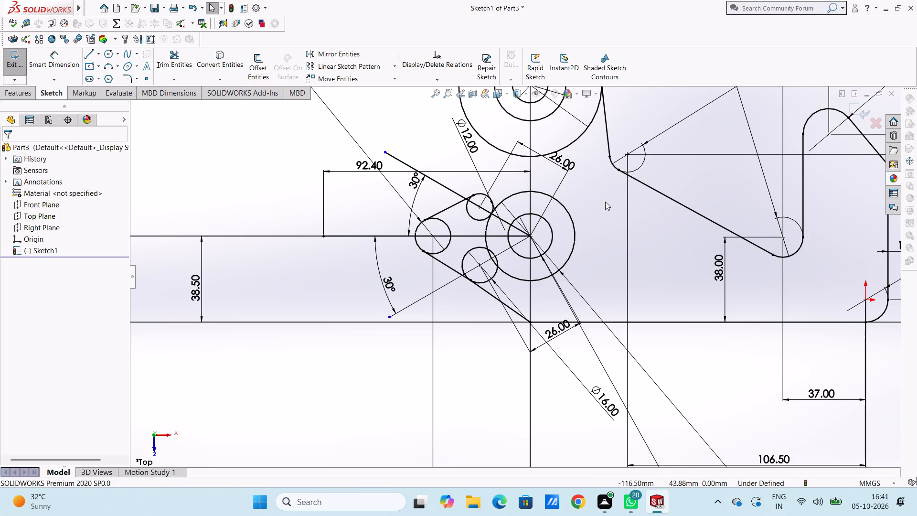
# Set the diameter of the circle on the upper angled line to 16 mm.
pyautogui.doubleClick(463, 133)
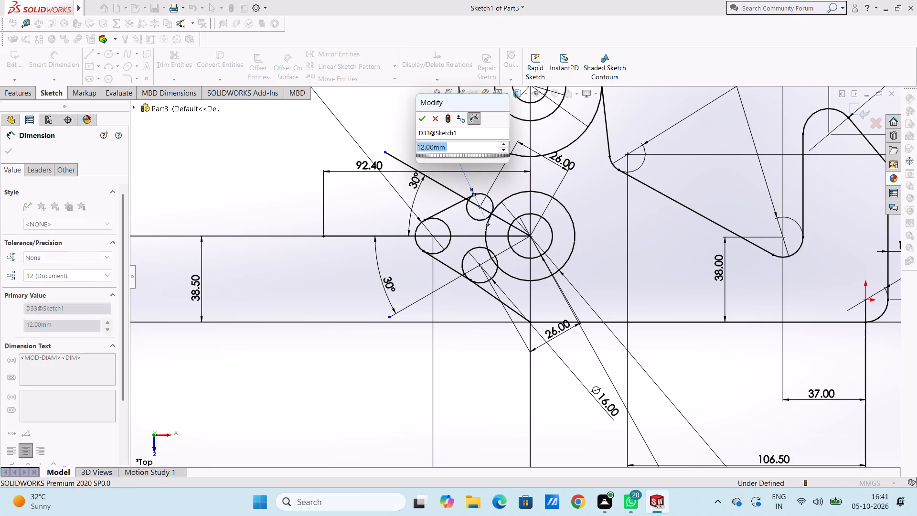
pyautogui.write('16')
pyautogui.press('Return')
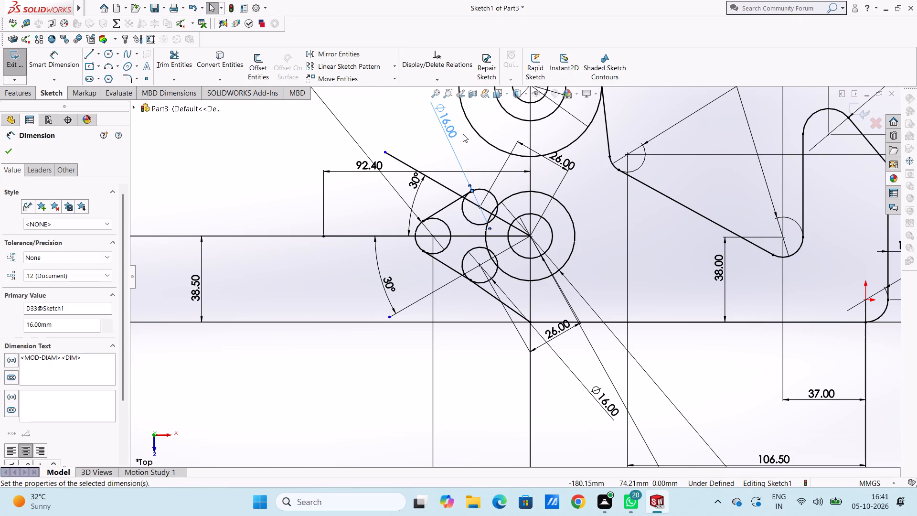
pyautogui.click(237, 171)
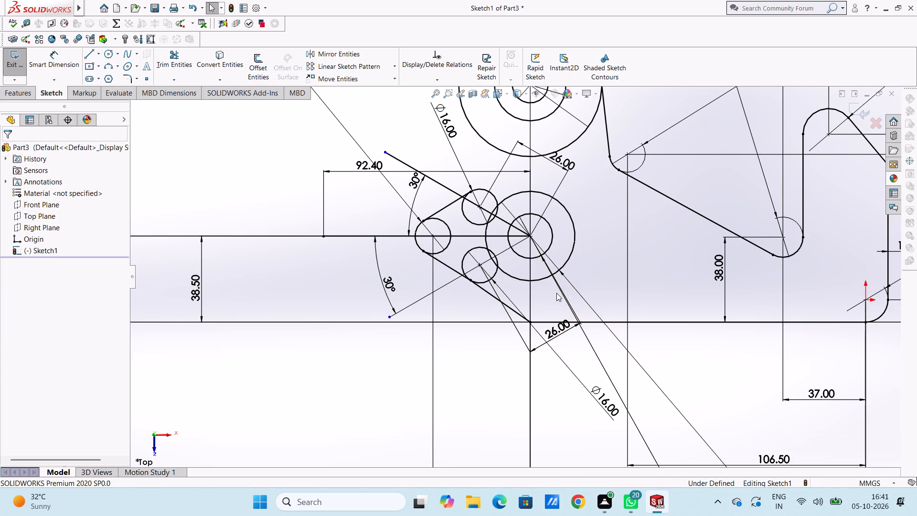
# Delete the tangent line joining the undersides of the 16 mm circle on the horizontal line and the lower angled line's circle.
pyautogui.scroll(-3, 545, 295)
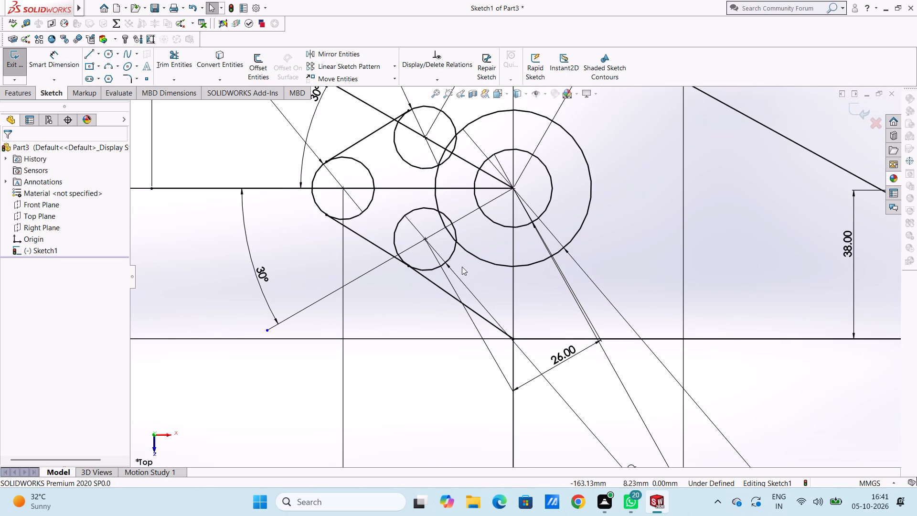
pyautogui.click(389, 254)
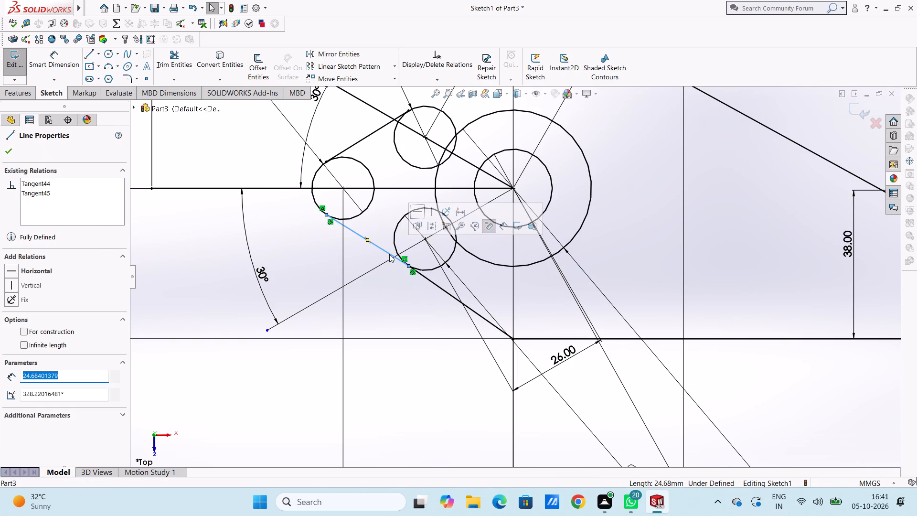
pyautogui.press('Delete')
# Delete the line joining the lower angled line's circle to the start of the bottom horizontal edge.
pyautogui.click(450, 297)
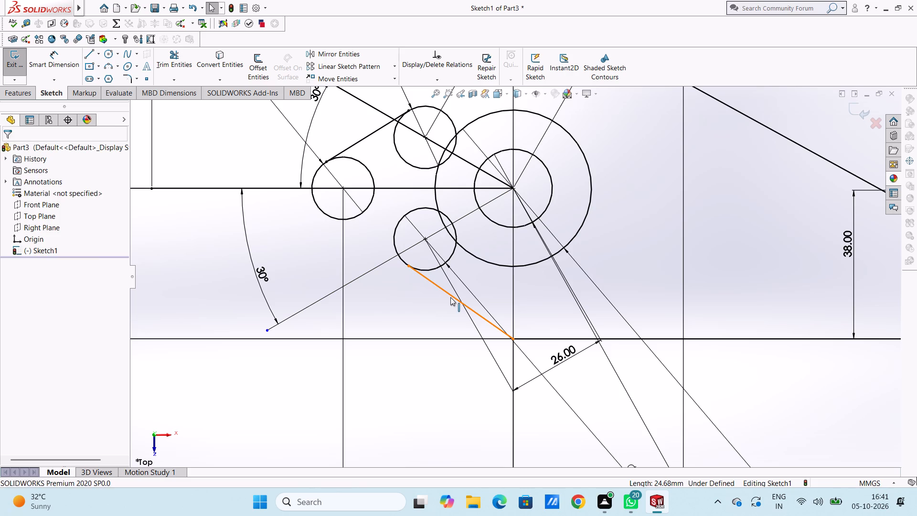
pyautogui.press('Delete')
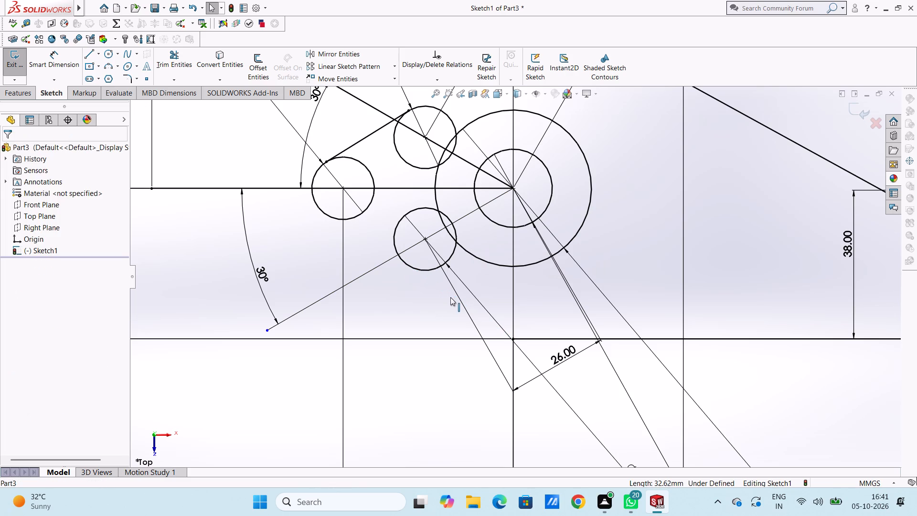
# Set the aligned distance from the lower angled line's circle center to the lower concentric circles' center to 28 mm.
pyautogui.scroll(3, 450, 297)
pyautogui.doubleClick(544, 322)
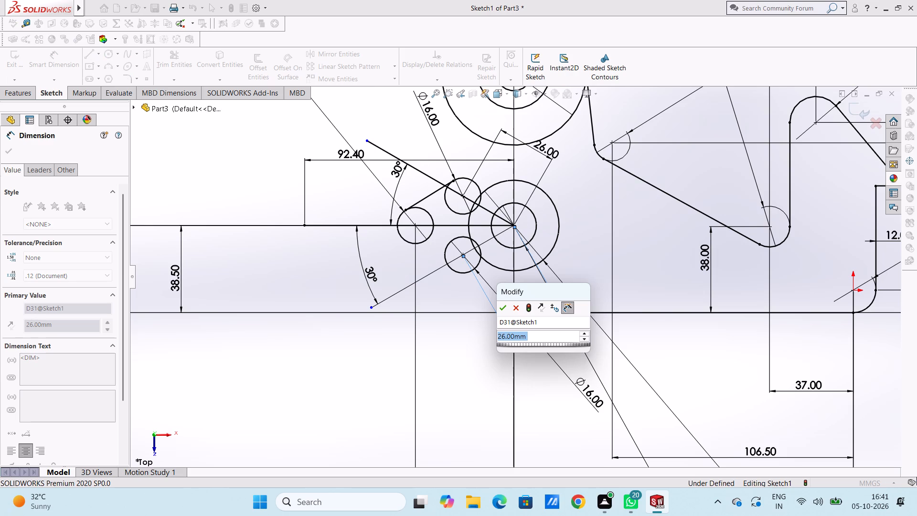
pyautogui.write('28')
pyautogui.press('Return')
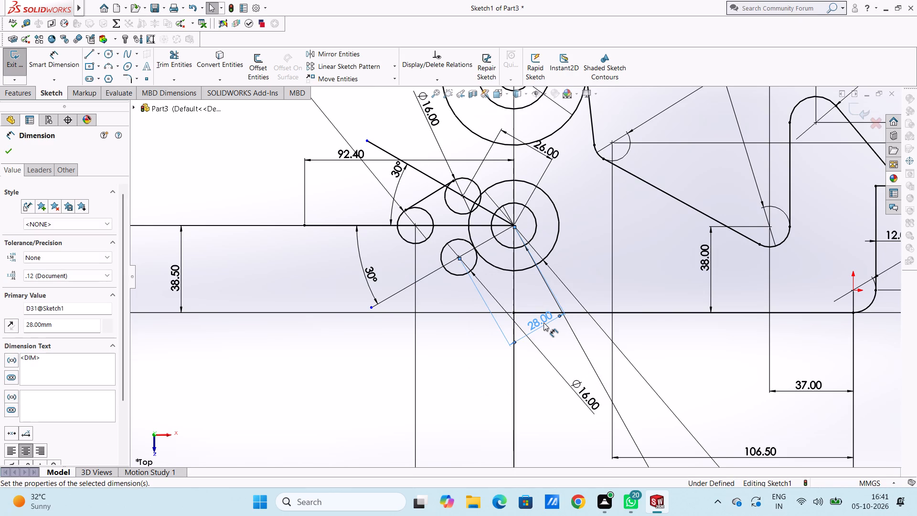
pyautogui.click(429, 249)
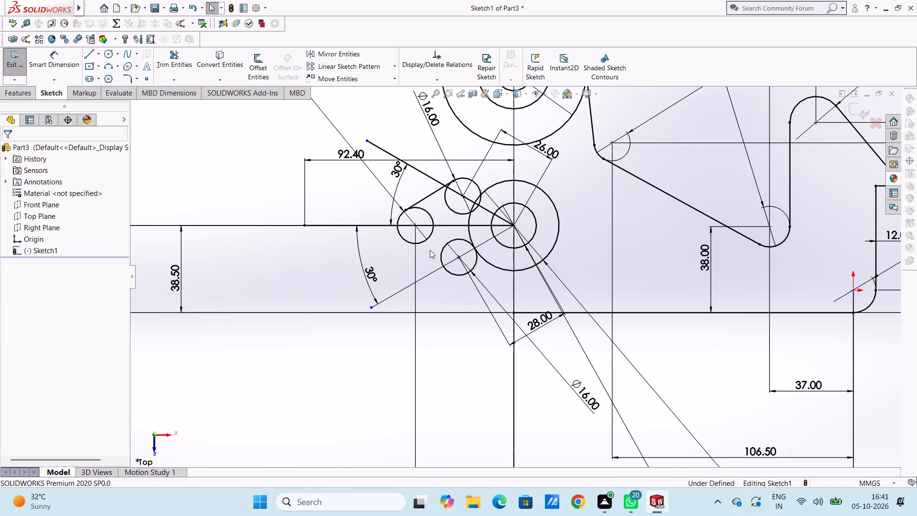
# Set the aligned distance from the upper angled line's circle center to the lower concentric circles' center to 28 mm.
pyautogui.doubleClick(541, 151)
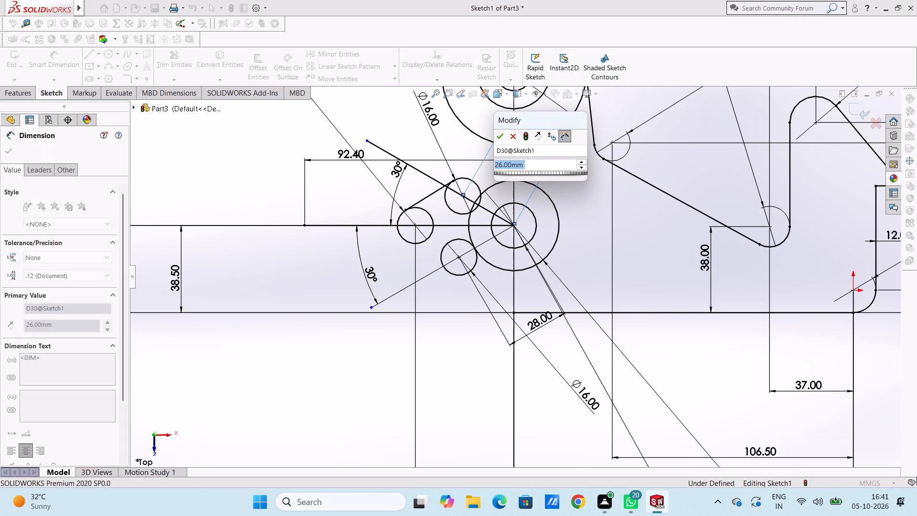
pyautogui.write('28')
pyautogui.press('Return')
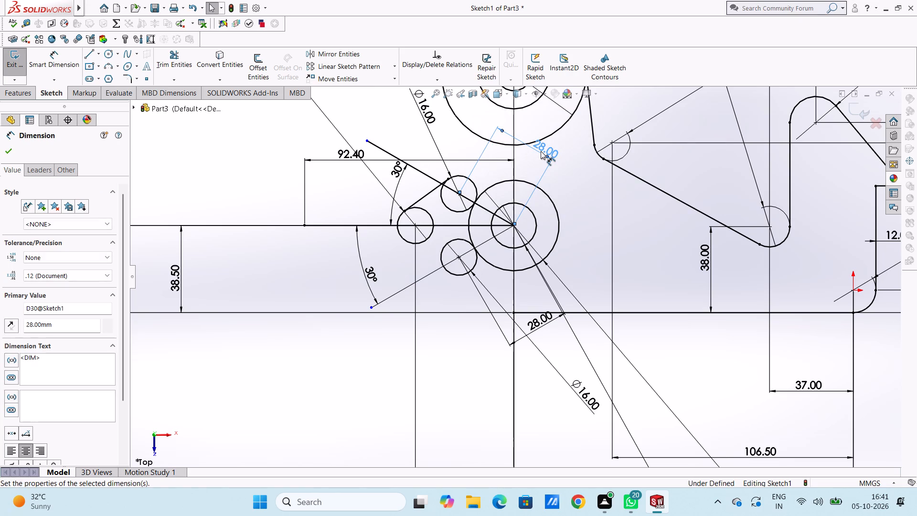
pyautogui.click(604, 230)
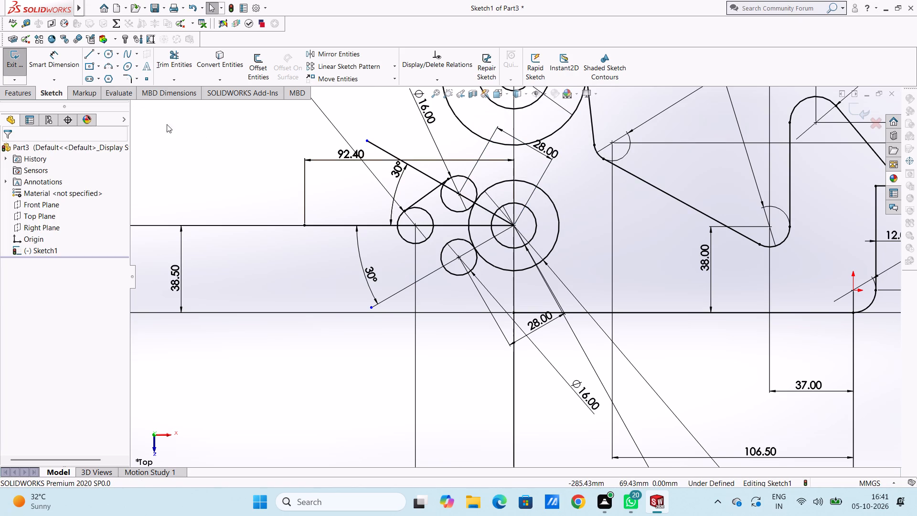
# Draw a line about 24.7 mm long joining the undersides of the horizontal line's 16 mm circle and the lower angled line's circle.
pyautogui.click(89, 53)
pyautogui.scroll(-3, 521, 273)
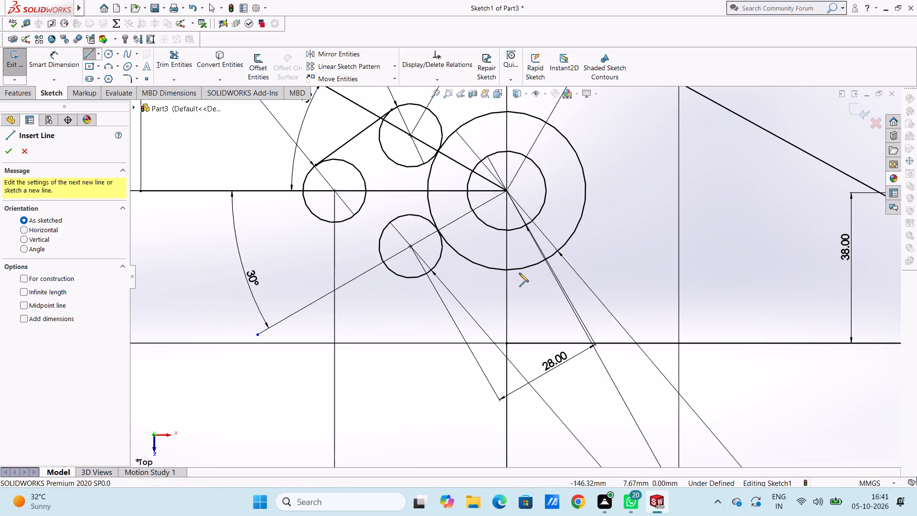
pyautogui.scroll(-1, 315, 216)
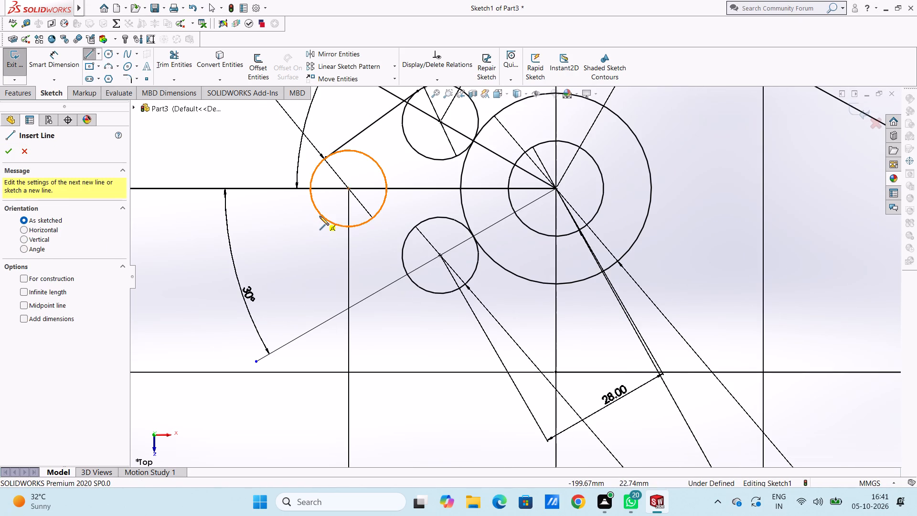
pyautogui.click(325, 219)
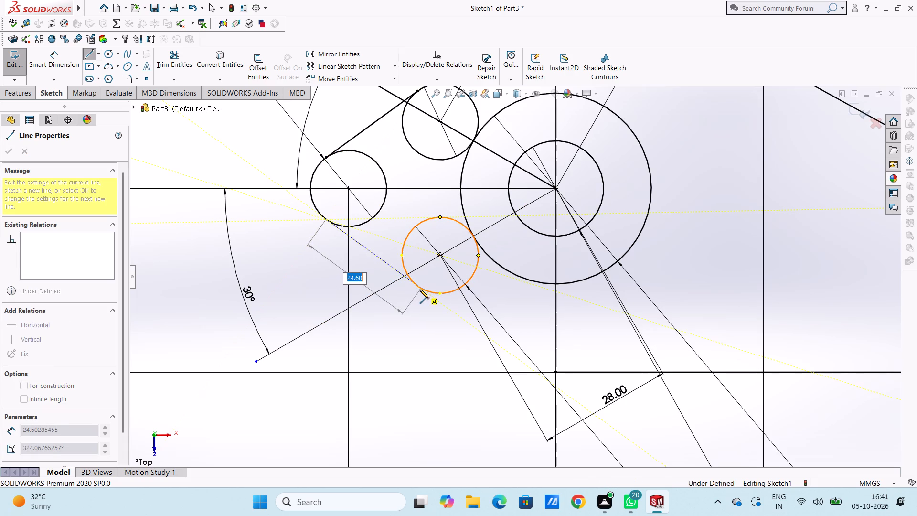
pyautogui.click(421, 290)
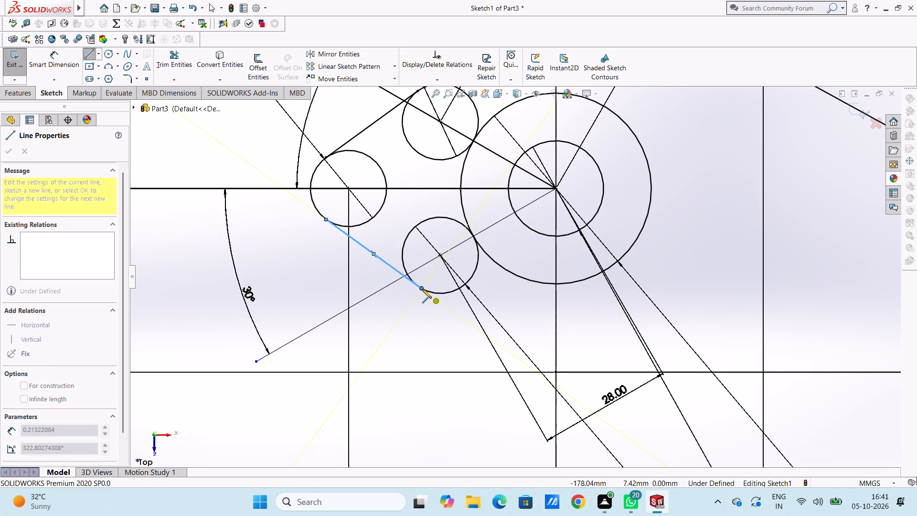
pyautogui.press('Escape')
pyautogui.press('Escape')
pyautogui.press('Escape')
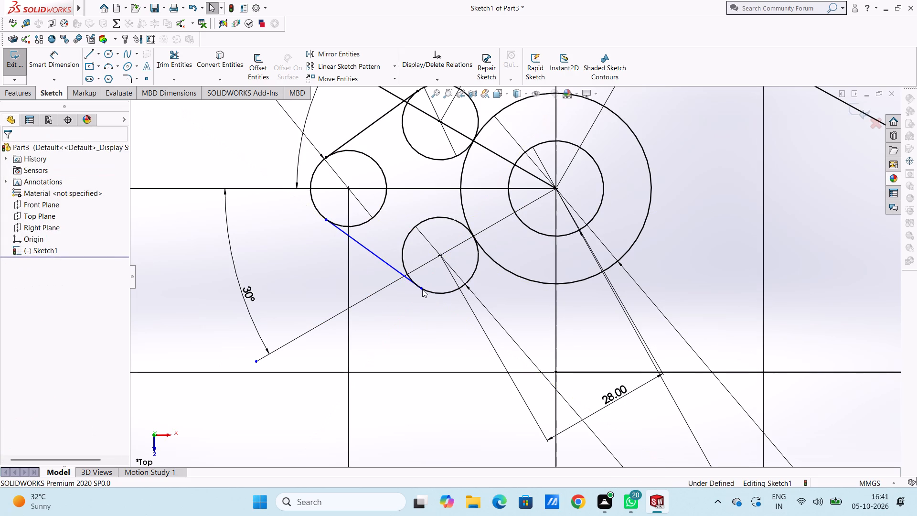
# Make the new lower connecting line tangent to both the horizontal line's circle and the lower angled line's circle.
pyautogui.click(375, 257)
pyautogui.keyDown('ctrl'); pyautogui.click(362, 224); pyautogui.keyUp('ctrl')
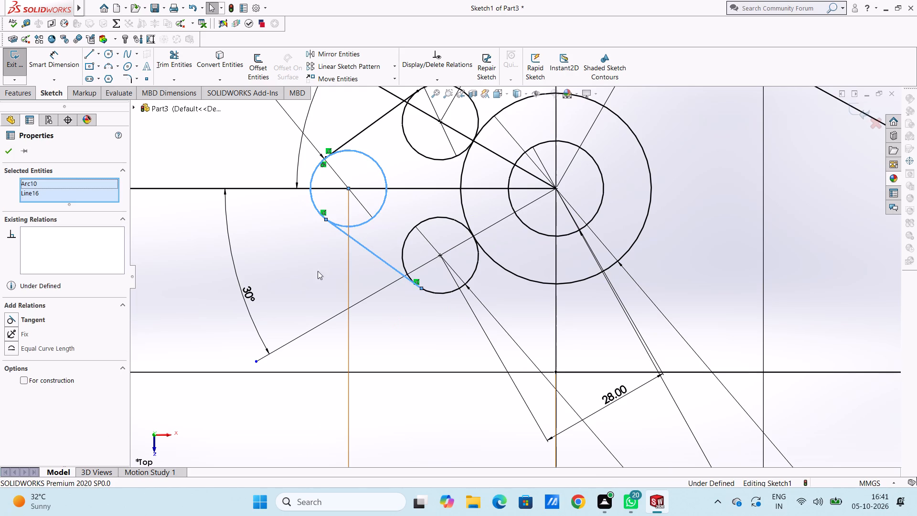
pyautogui.click(8, 154)
pyautogui.click(270, 262)
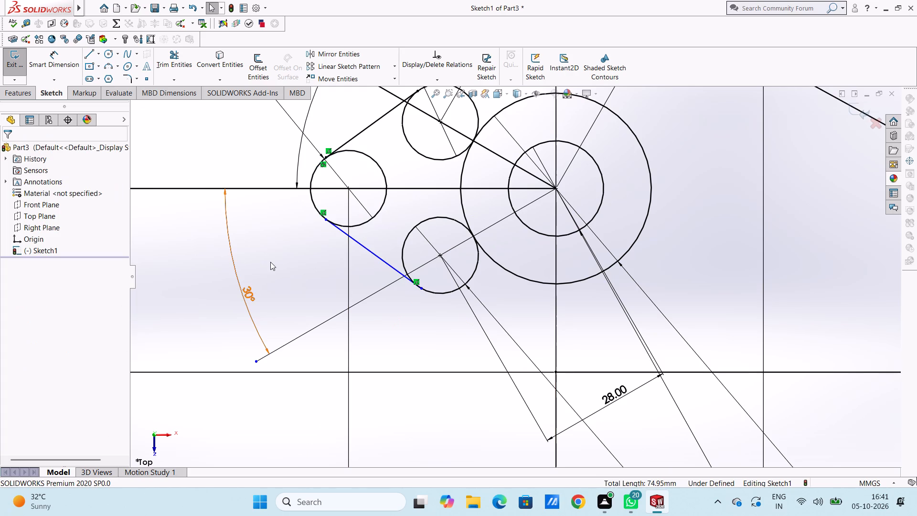
pyautogui.click(371, 253)
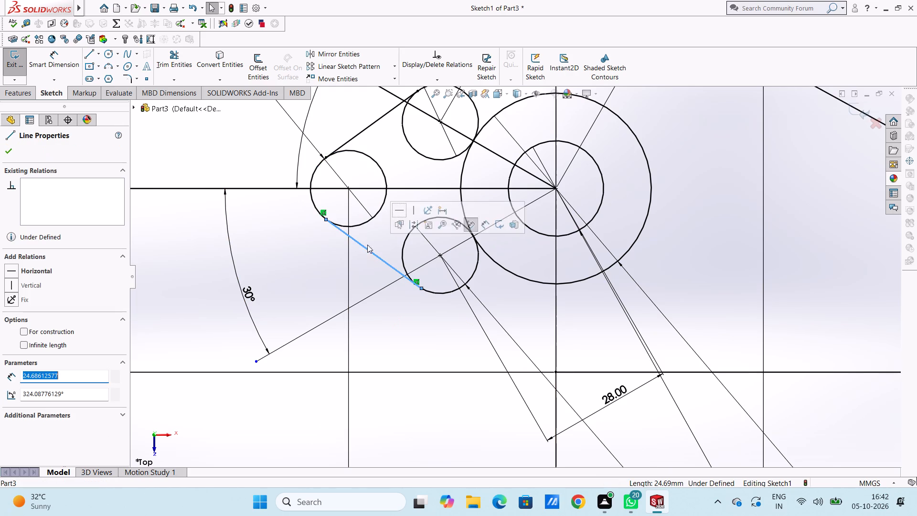
pyautogui.keyDown('ctrl'); pyautogui.click(358, 224); pyautogui.keyUp('ctrl')
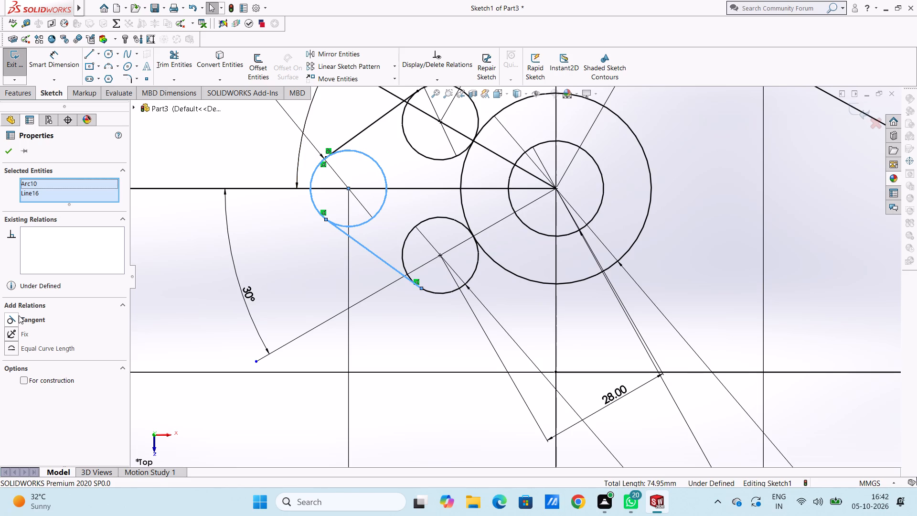
pyautogui.click(15, 316)
pyautogui.click(203, 274)
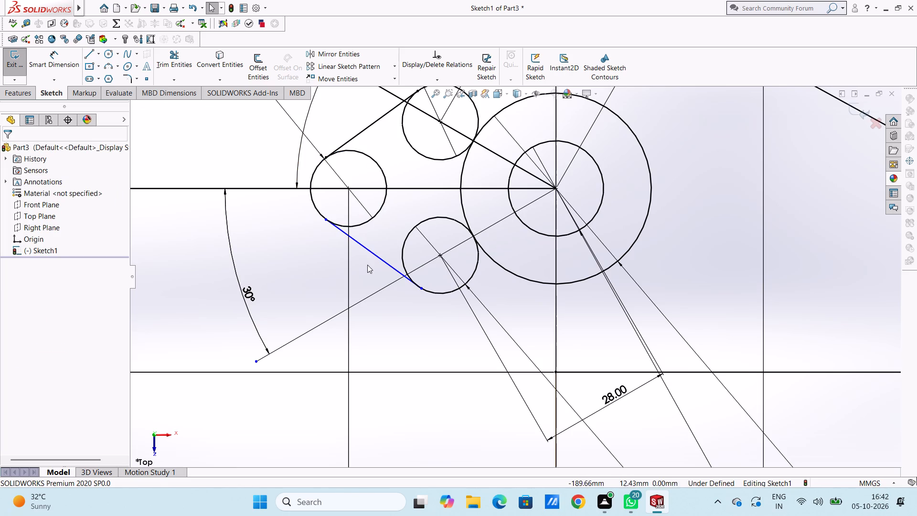
pyautogui.click(375, 255)
pyautogui.keyDown('ctrl'); pyautogui.click(401, 252); pyautogui.keyUp('ctrl')
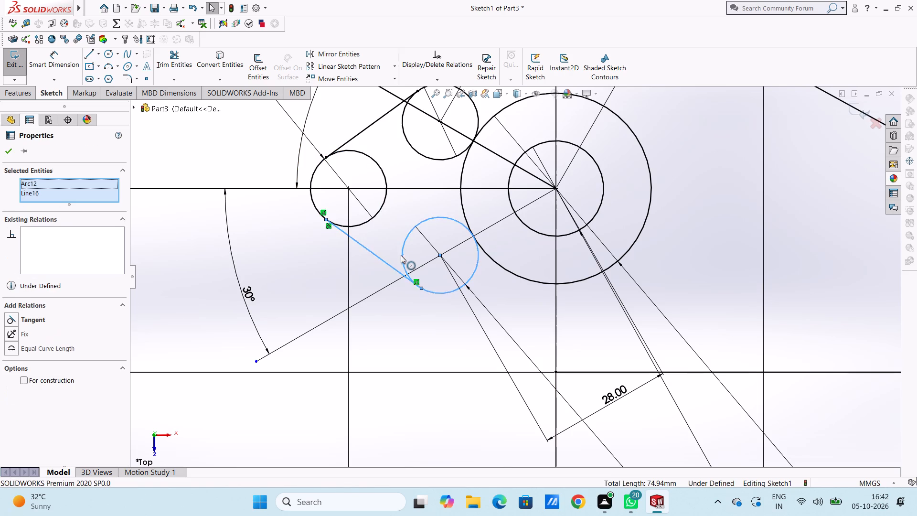
pyautogui.click(11, 317)
pyautogui.click(277, 260)
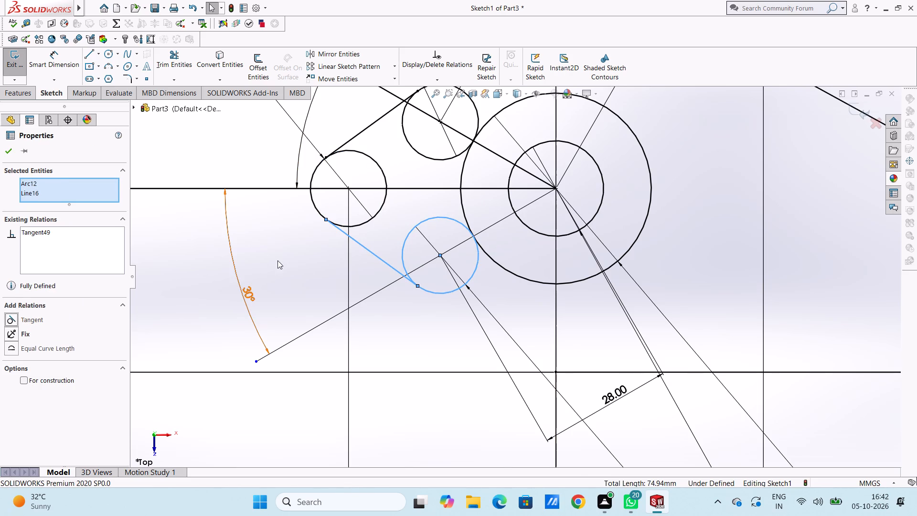
# Draw a line about 32 mm long from the bottom edge's left endpoint to the lower angled line's circle, tangent to that circle.
pyautogui.scroll(4, 403, 309)
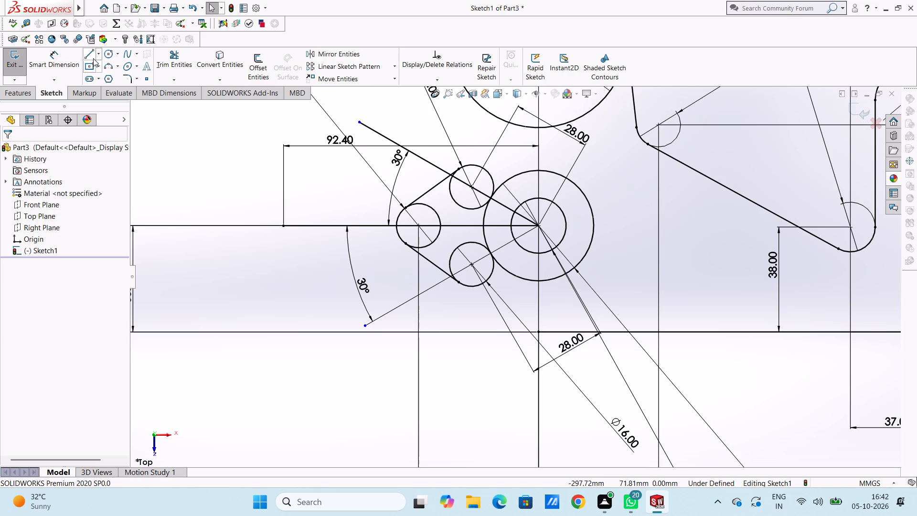
pyautogui.click(89, 55)
pyautogui.click(541, 332)
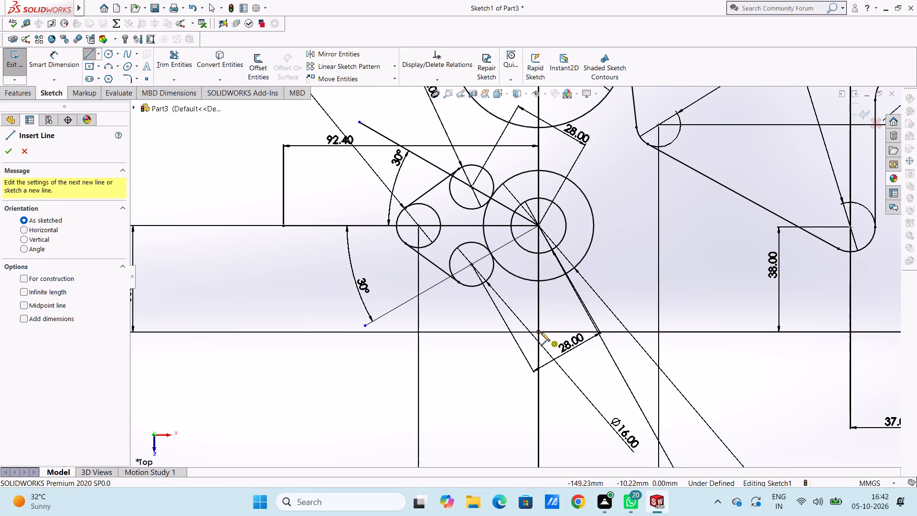
pyautogui.click(464, 285)
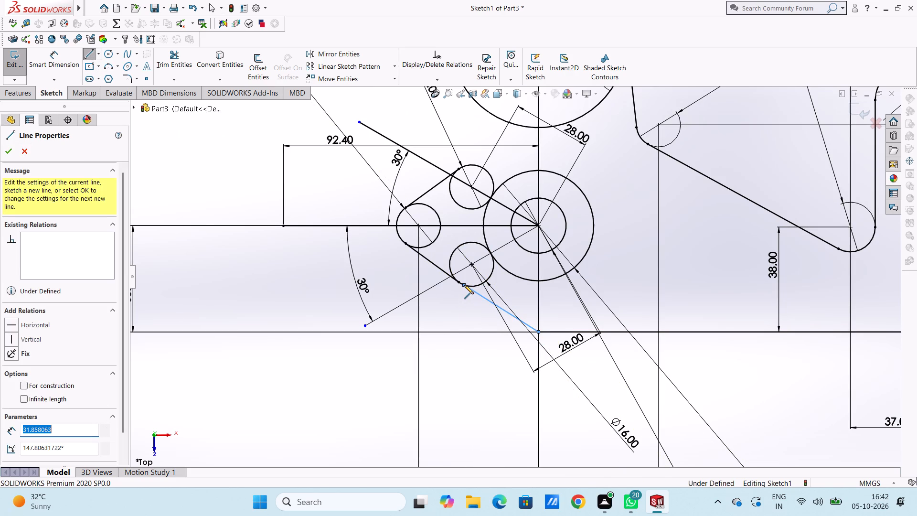
pyautogui.press('Escape')
pyautogui.press('Escape')
pyautogui.press('Escape')
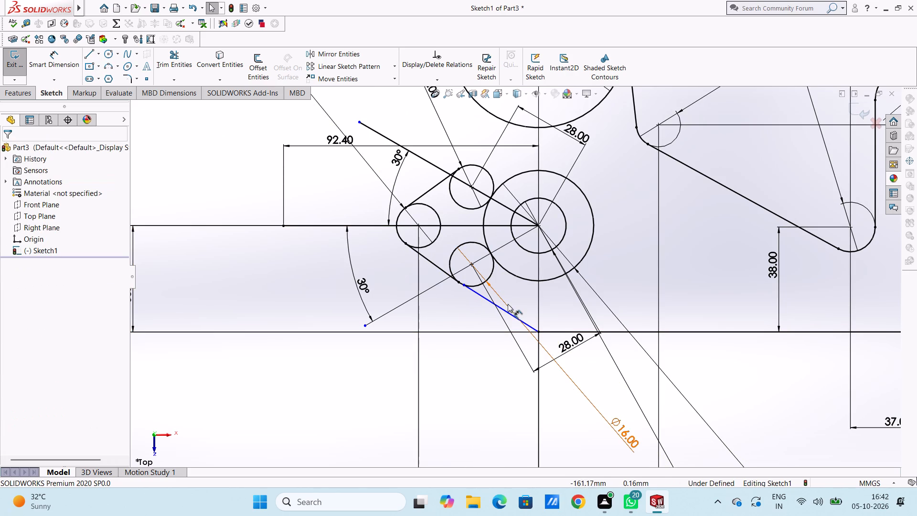
pyautogui.click(511, 316)
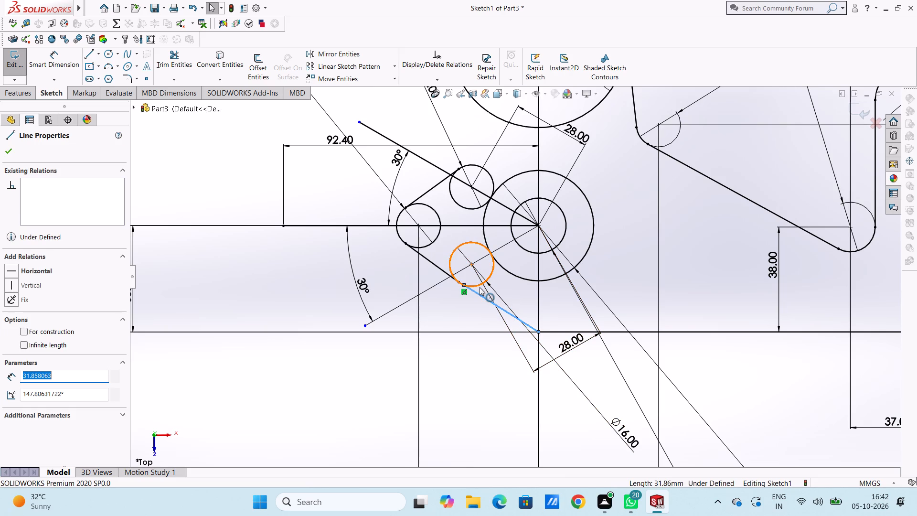
pyautogui.keyDown('ctrl'); pyautogui.click(480, 287); pyautogui.keyUp('ctrl')
pyautogui.click(12, 319)
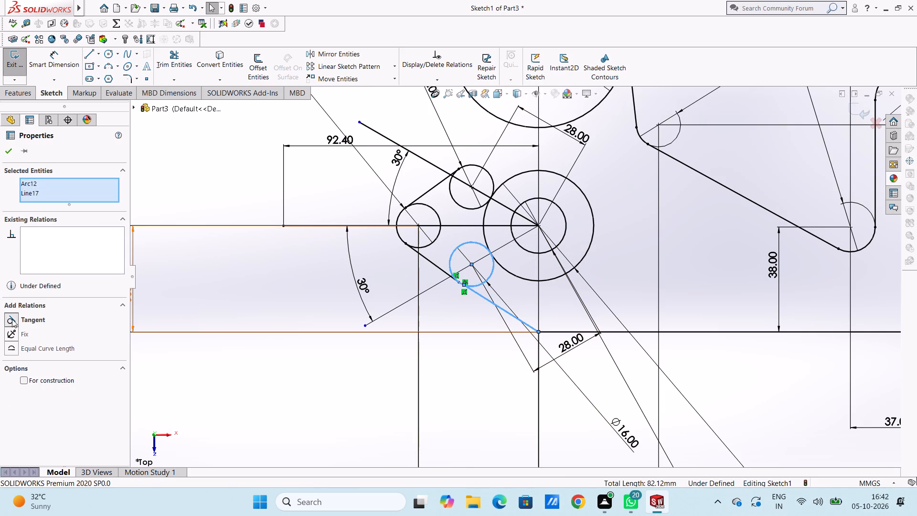
pyautogui.click(248, 292)
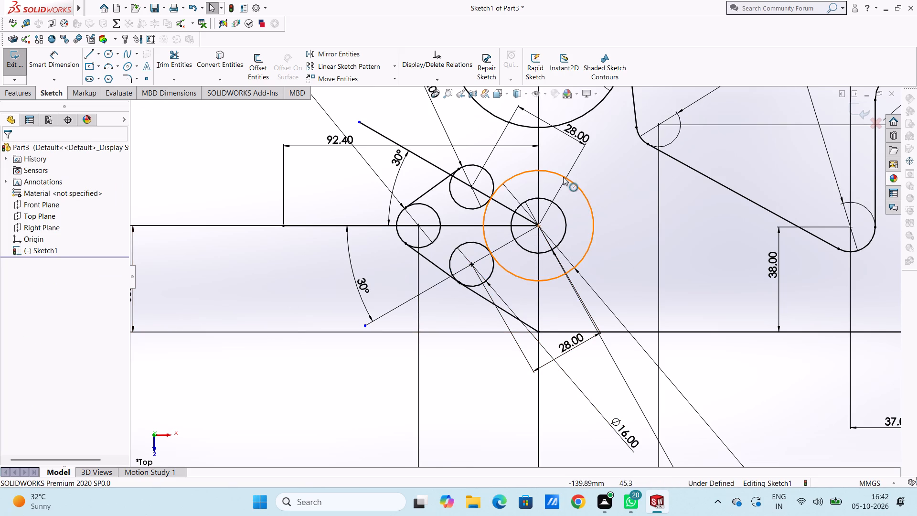
# Draw a line about 46 mm long from the upper concentric group's outer circle at its left quadrant to the top of the upper angled line's circle.
pyautogui.scroll(4, 563, 177)
pyautogui.scroll(-2, 549, 146)
pyautogui.scroll(4, 555, 143)
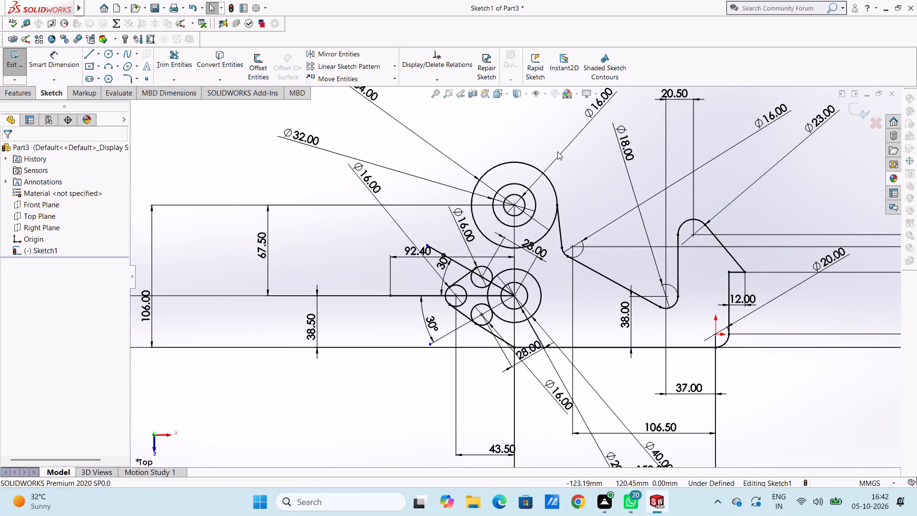
pyautogui.scroll(-4, 561, 166)
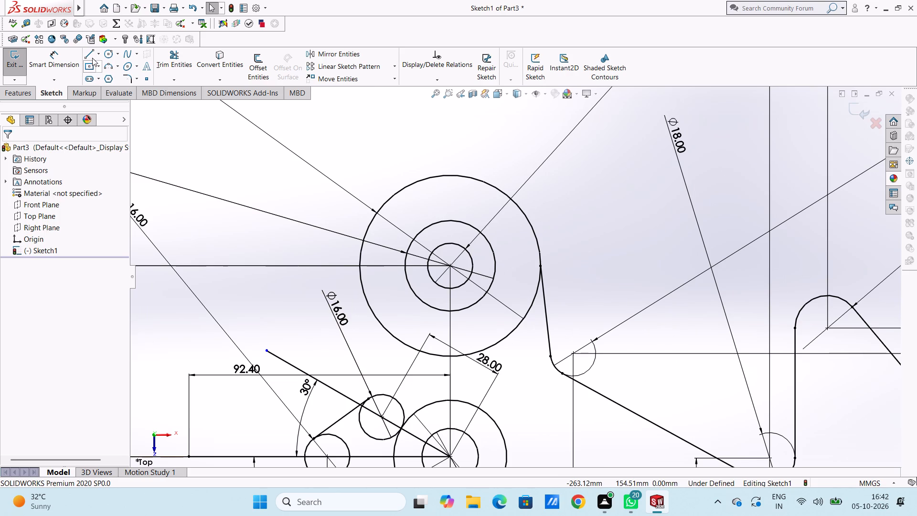
pyautogui.click(92, 57)
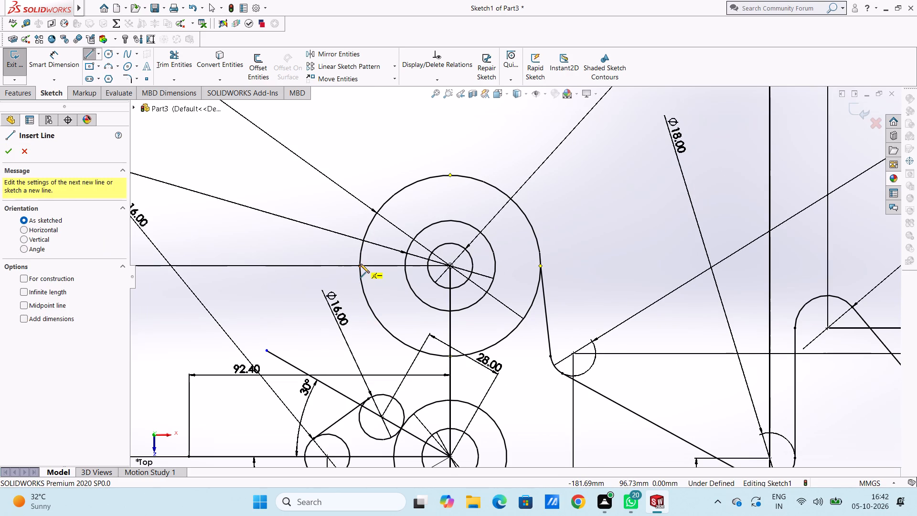
pyautogui.click(360, 264)
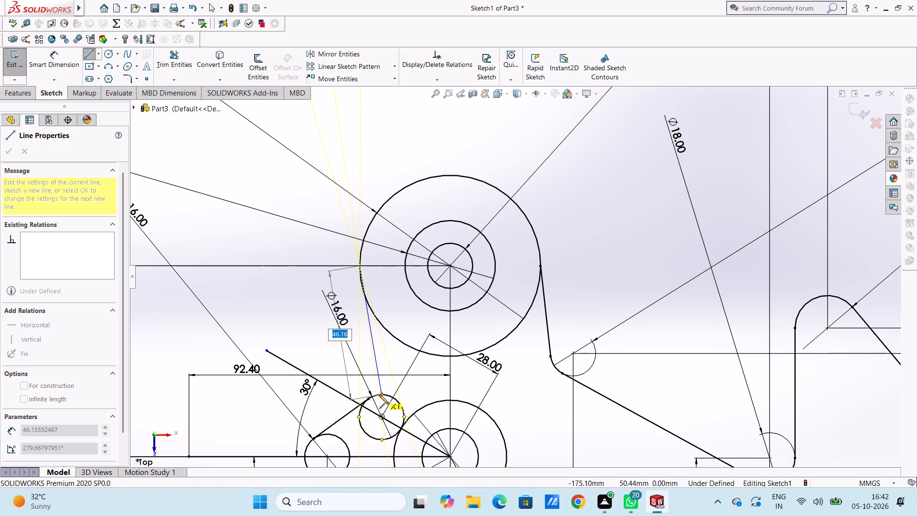
pyautogui.click(379, 395)
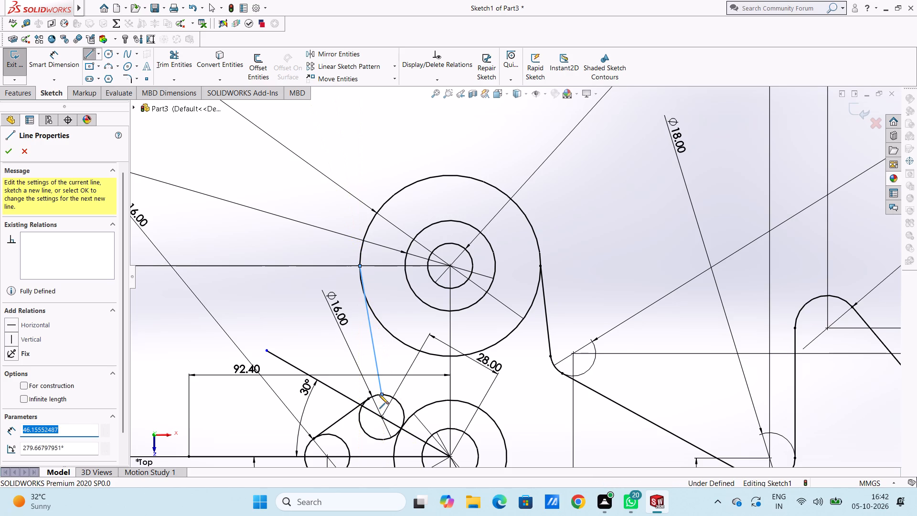
pyautogui.press('Escape')
pyautogui.press('Escape')
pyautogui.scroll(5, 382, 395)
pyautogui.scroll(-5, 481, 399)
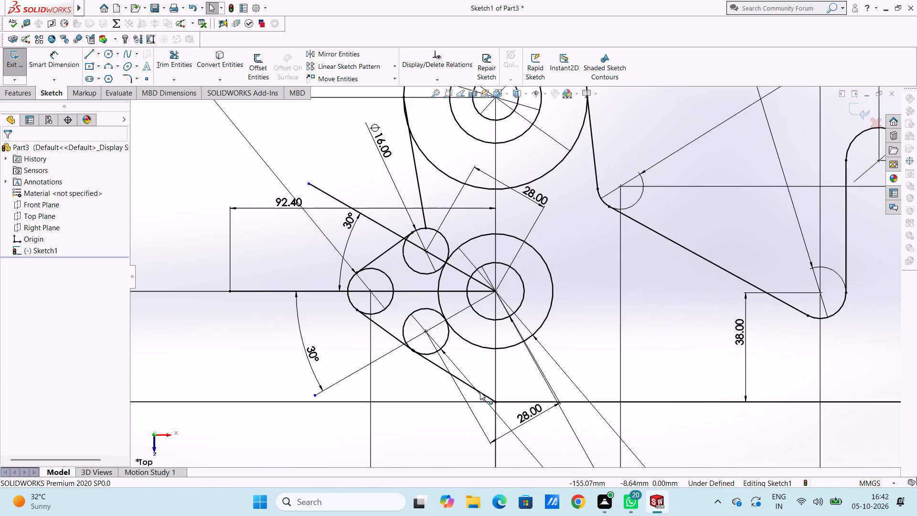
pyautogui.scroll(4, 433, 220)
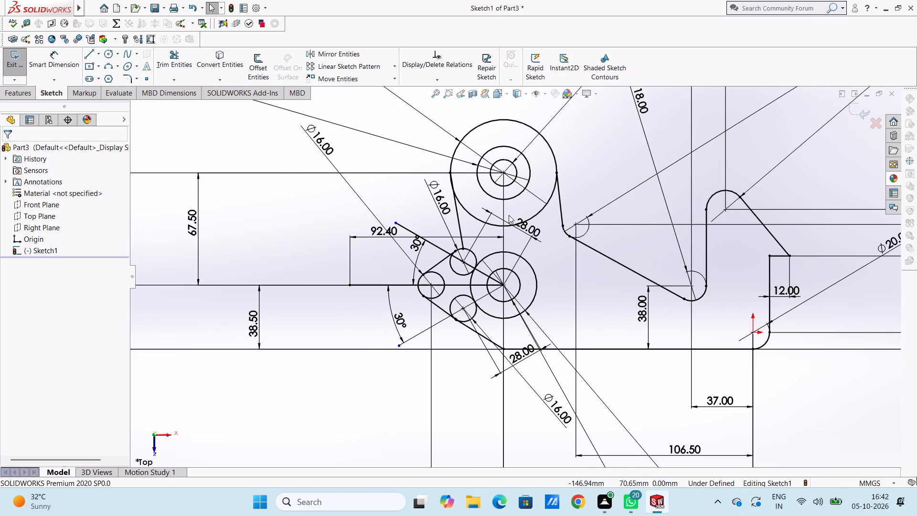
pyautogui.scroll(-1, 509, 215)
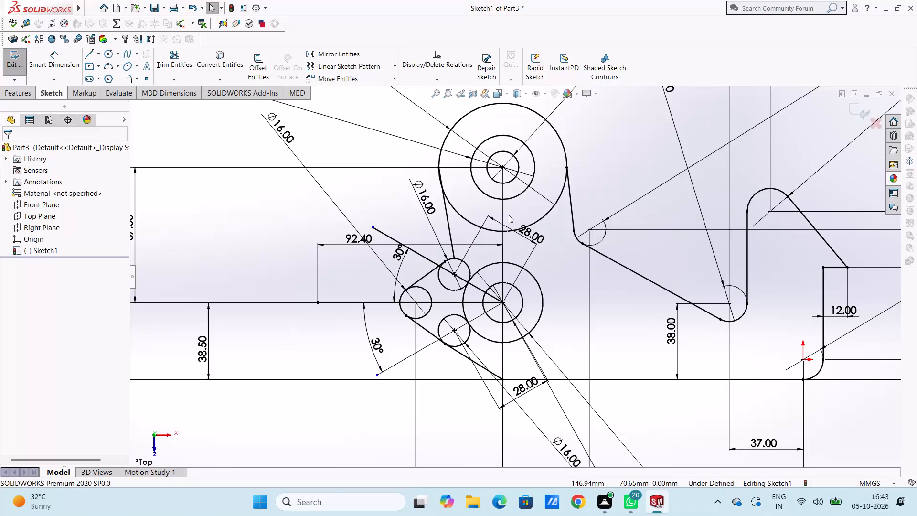
# Delete the connecting line between the horizontal line's 16 mm circle and the upper angled line's circle.
pyautogui.scroll(-3, 477, 254)
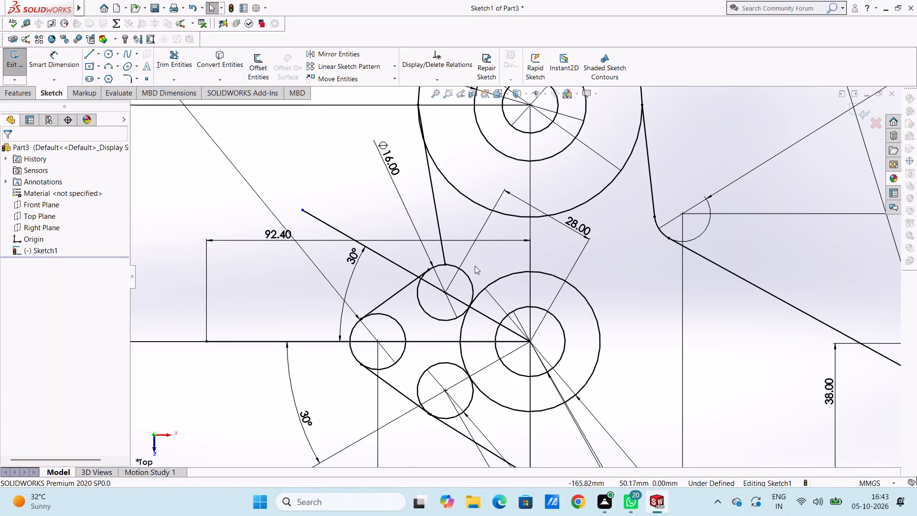
pyautogui.scroll(-2, 475, 266)
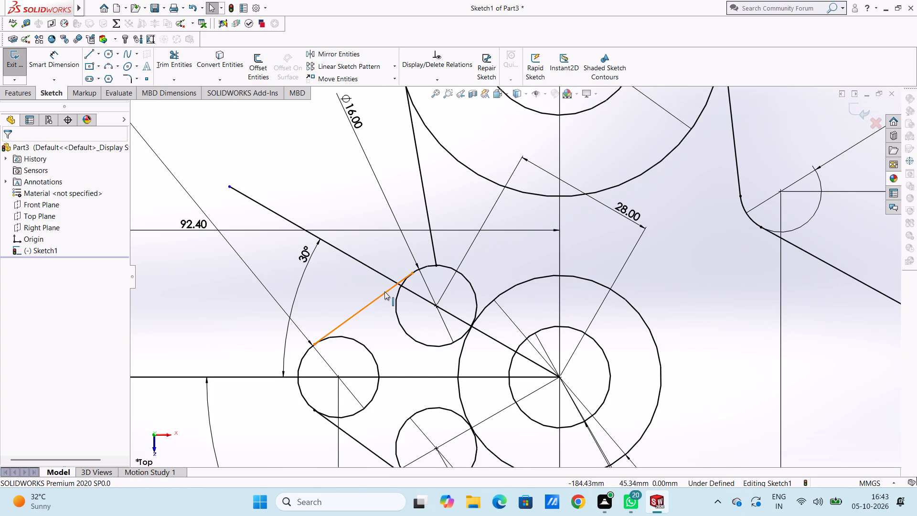
pyautogui.click(384, 292)
pyautogui.press('Delete')
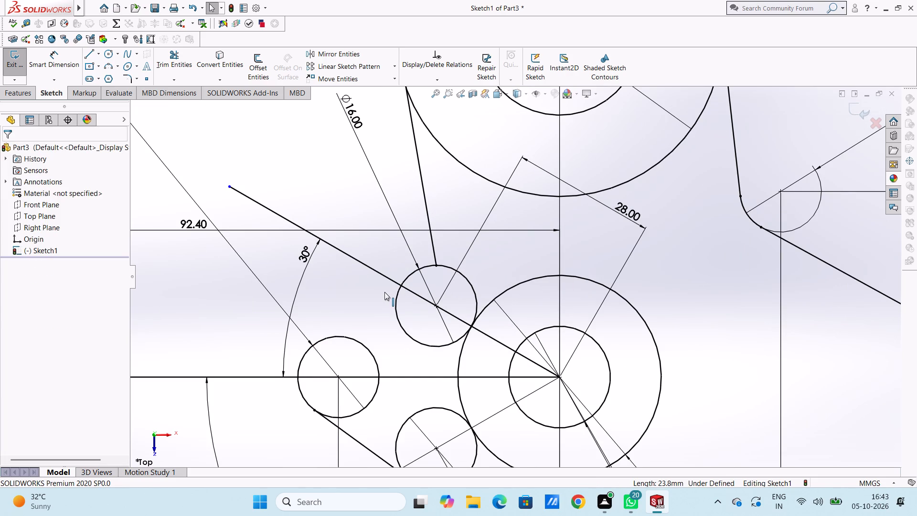
# Draw a line about 25 mm long from the upper side of the horizontal line's circle to the upper angled line's circle.
pyautogui.click(93, 51)
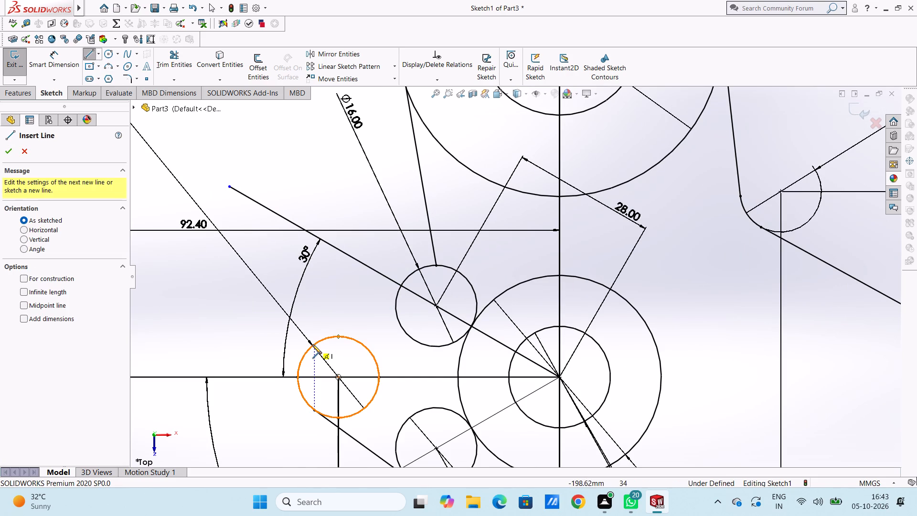
pyautogui.click(312, 344)
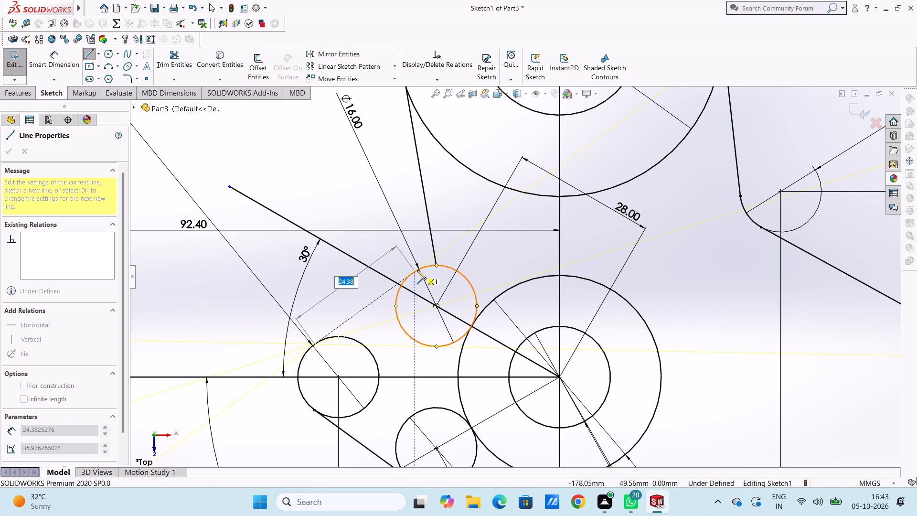
pyautogui.click(417, 270)
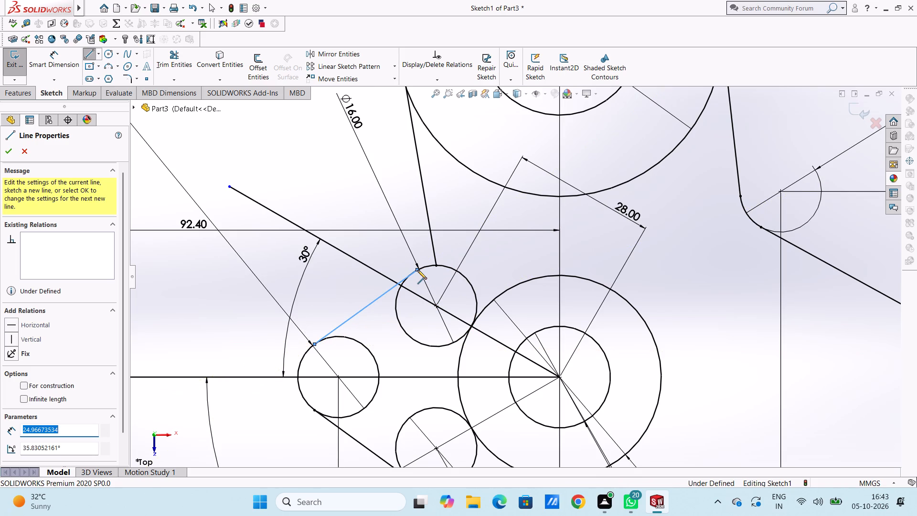
pyautogui.press('Escape')
pyautogui.press('Escape')
pyautogui.press('Escape')
# Make the new upper connecting line tangent to both the upper angled line's circle and the horizontal line's circle.
pyautogui.scroll(4, 417, 270)
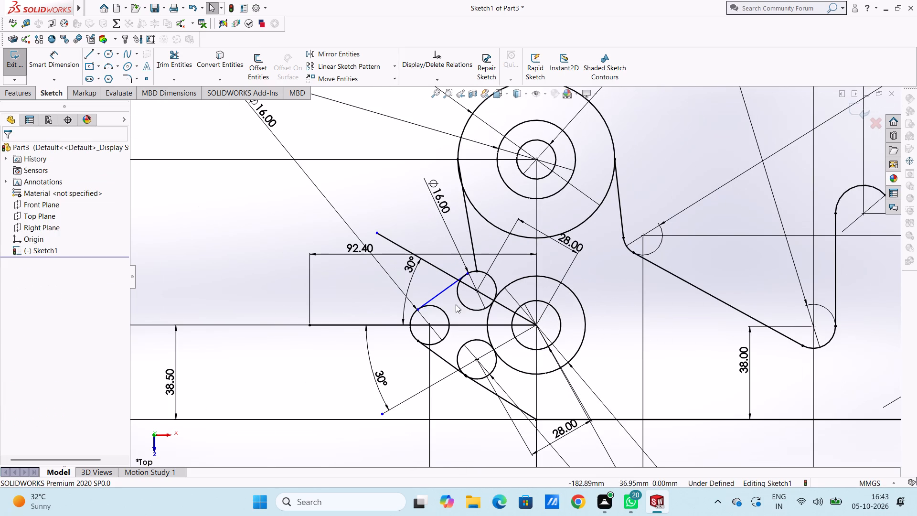
pyautogui.click(445, 291)
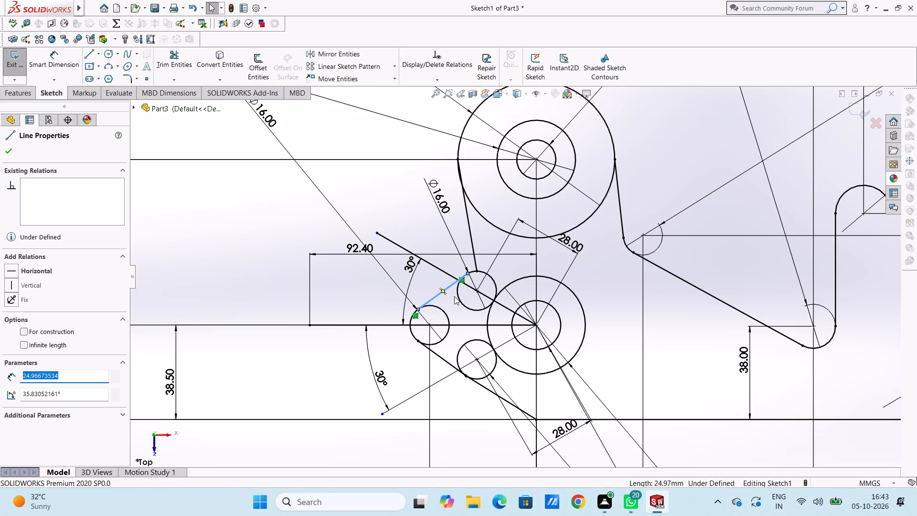
pyautogui.keyDown('ctrl'); pyautogui.click(458, 299); pyautogui.keyUp('ctrl')
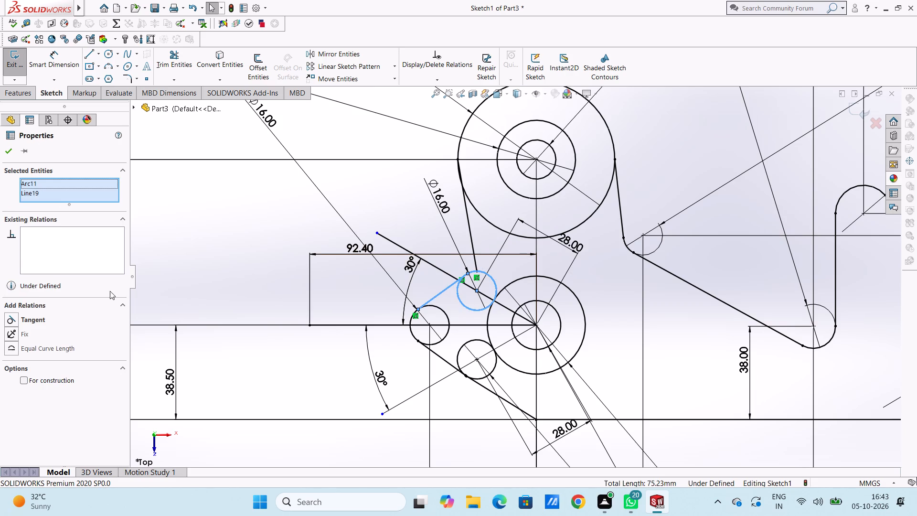
pyautogui.click(6, 318)
pyautogui.click(227, 243)
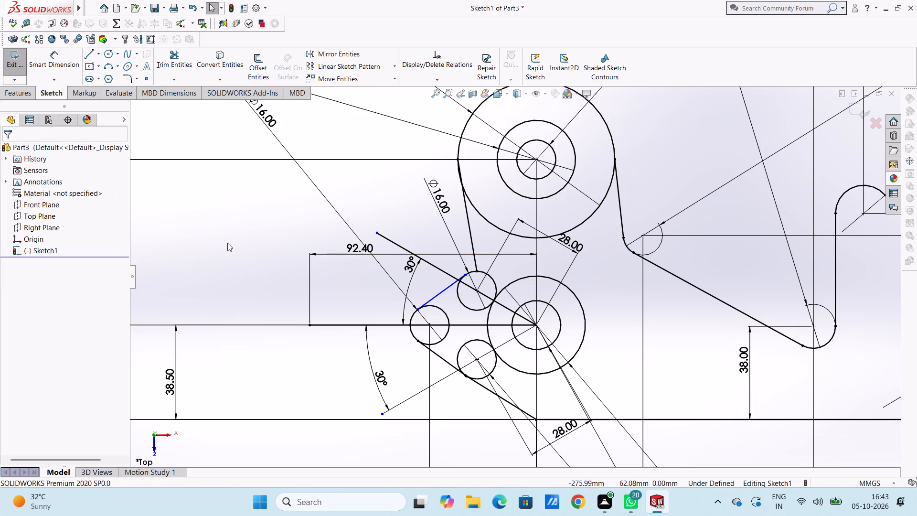
pyautogui.click(437, 294)
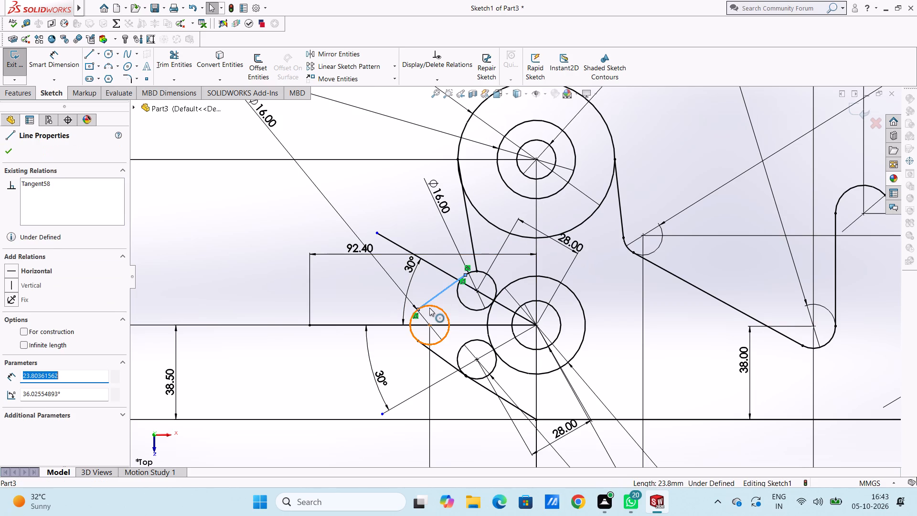
pyautogui.keyDown('ctrl'); pyautogui.click(429, 308); pyautogui.keyUp('ctrl')
pyautogui.click(14, 315)
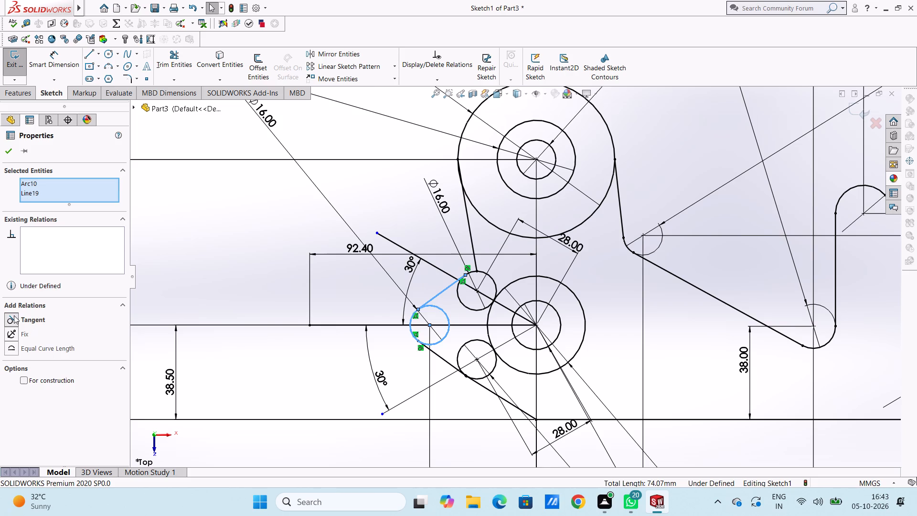
pyautogui.click(251, 254)
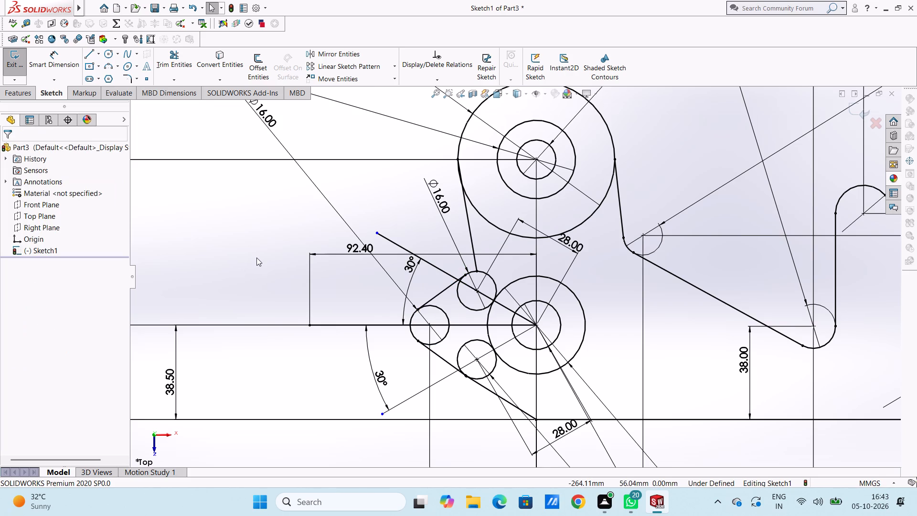
# Delete the line joining the upper concentric group's outer circle to the top of the upper angled line's circle.
pyautogui.click(469, 226)
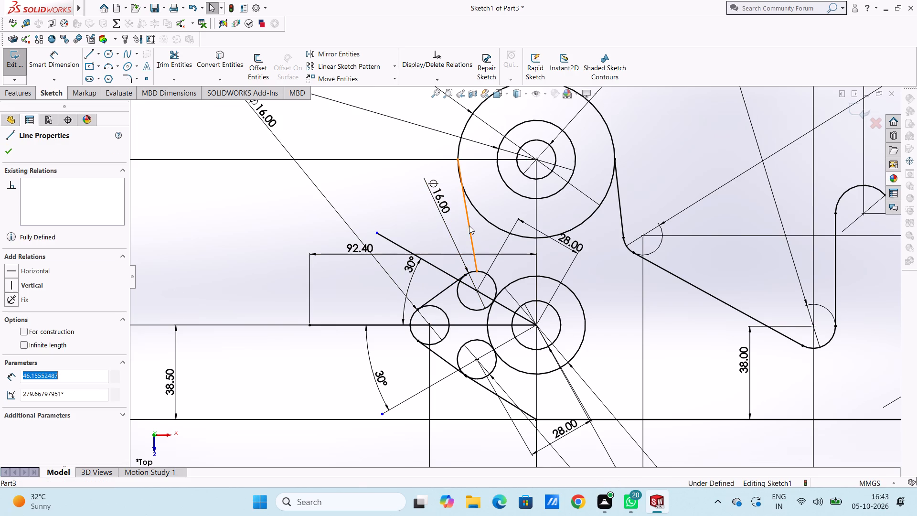
pyautogui.press('Delete')
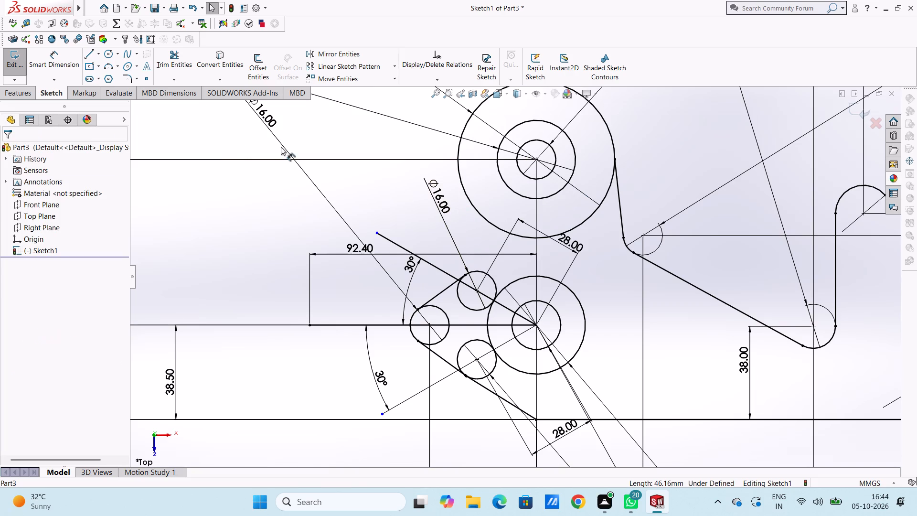
# Draw a line about 47 mm long from the upper outer circle's left quadrant to the upper connecting line's endpoint on the angled line's circle.
pyautogui.moveTo(90, 52); pyautogui.dragTo(97, 62)
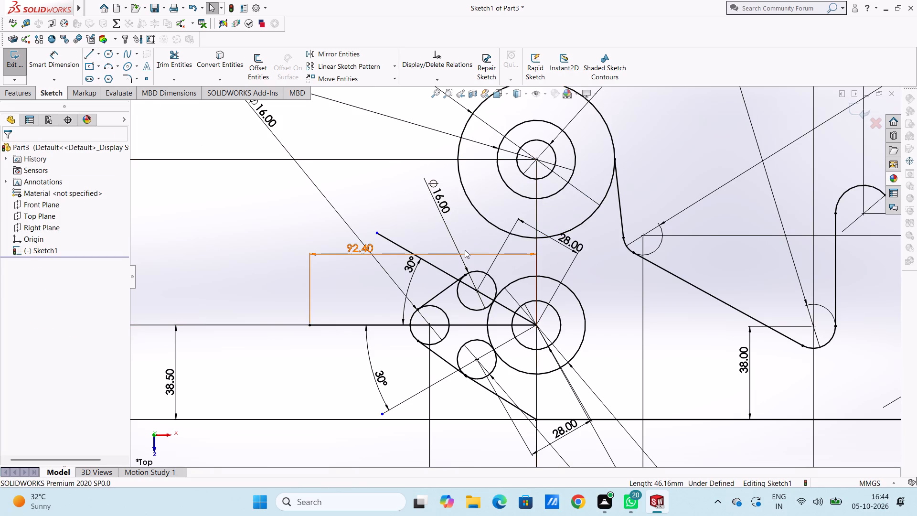
pyautogui.scroll(-3, 477, 243)
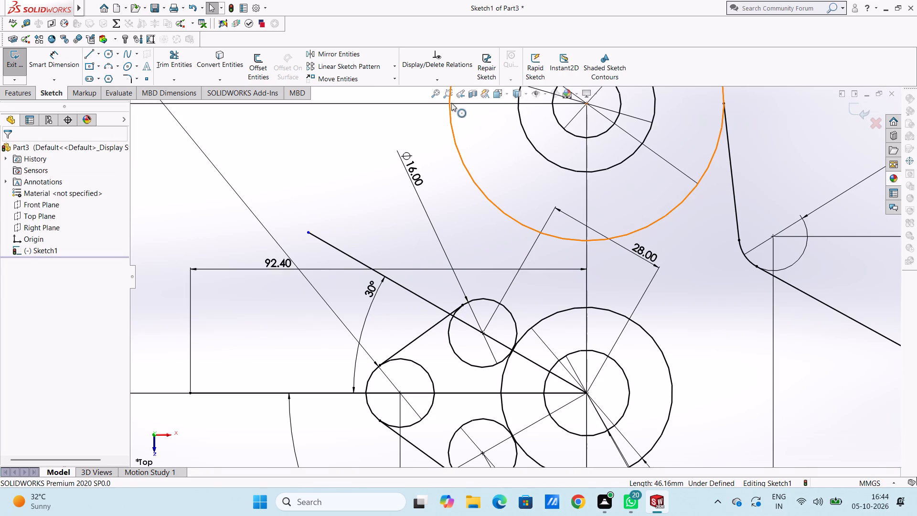
pyautogui.click(88, 54)
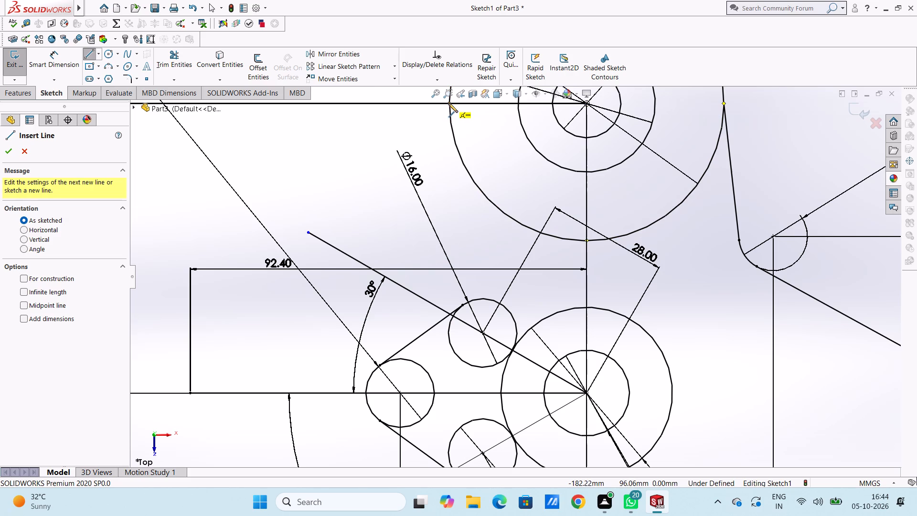
pyautogui.click(448, 103)
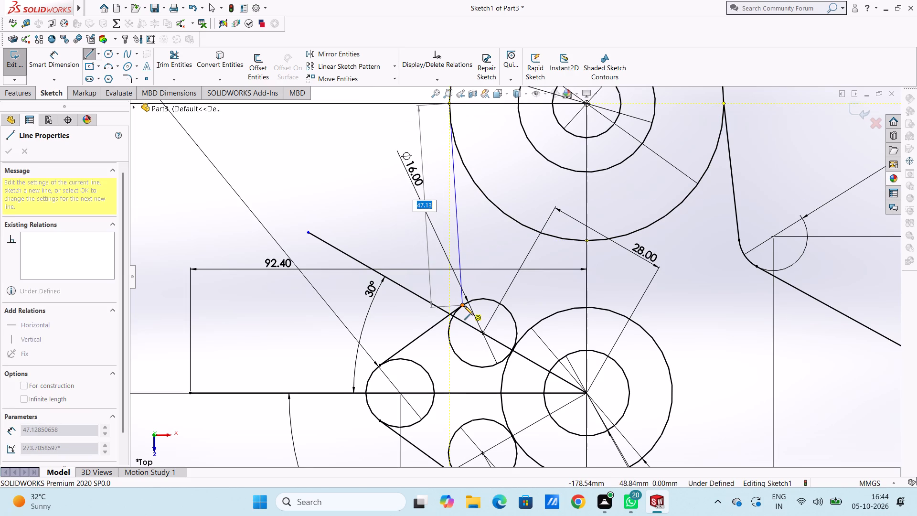
pyautogui.click(464, 305)
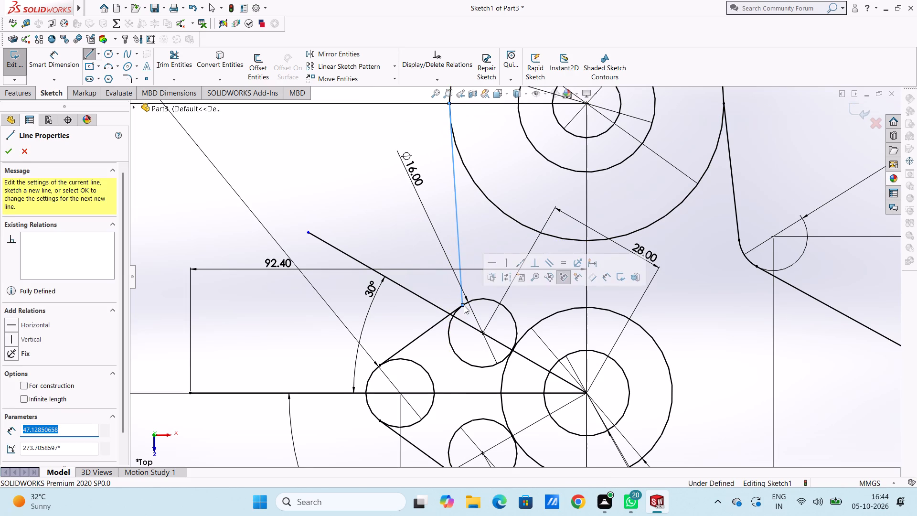
pyautogui.press('Escape')
pyautogui.press('Escape')
pyautogui.press('Escape')
pyautogui.press('Escape')
# Trim the top arc of the upper angled line's 16 mm circle and the underside arc of the lower angled line's circle.
pyautogui.scroll(4, 464, 305)
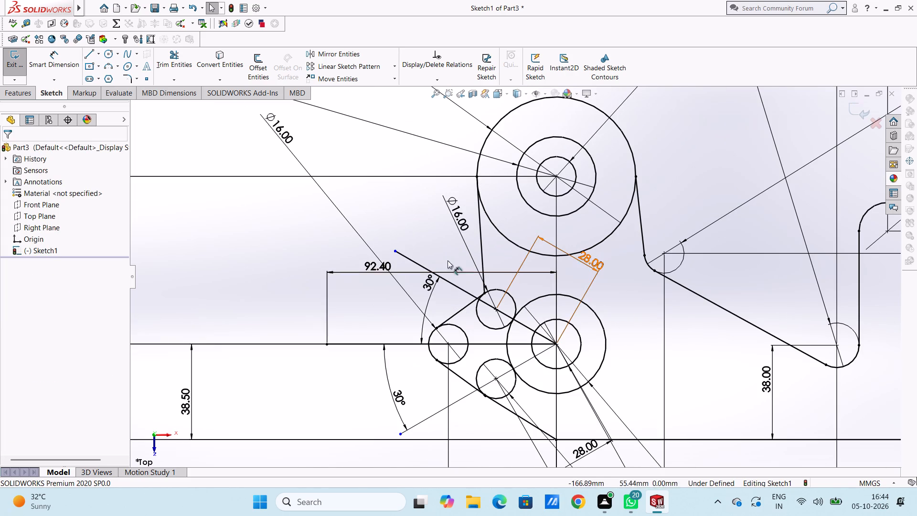
pyautogui.click(173, 66)
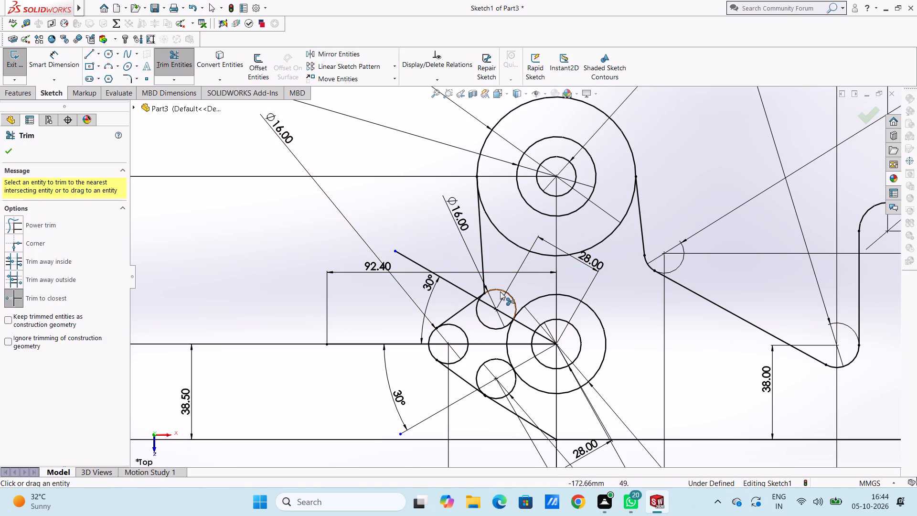
pyautogui.click(500, 290)
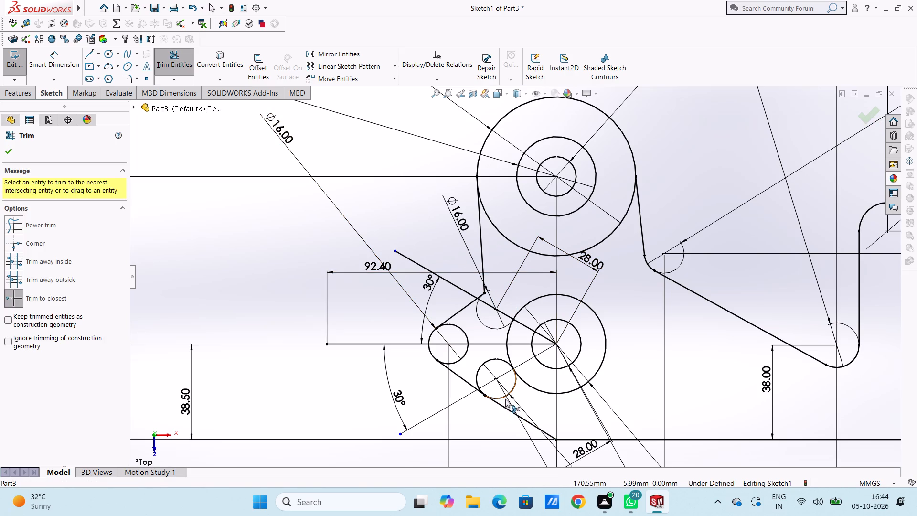
pyautogui.click(505, 398)
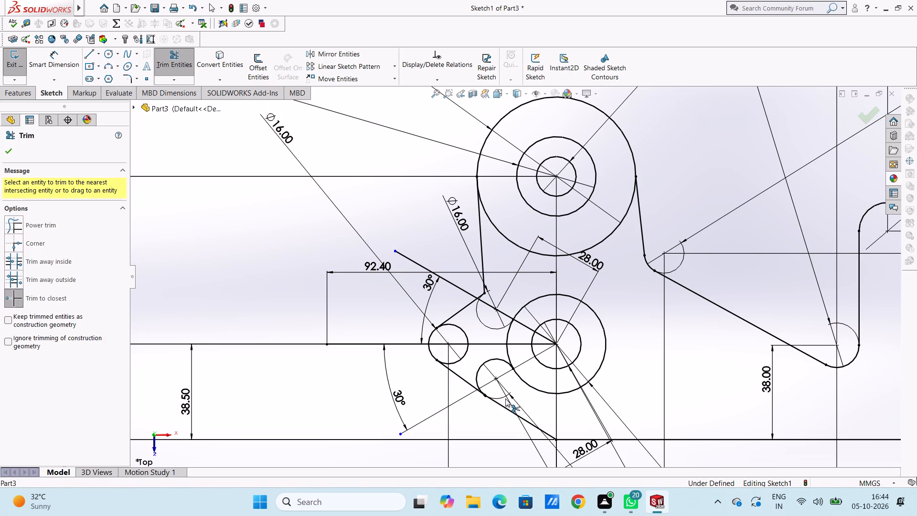
pyautogui.scroll(4, 594, 399)
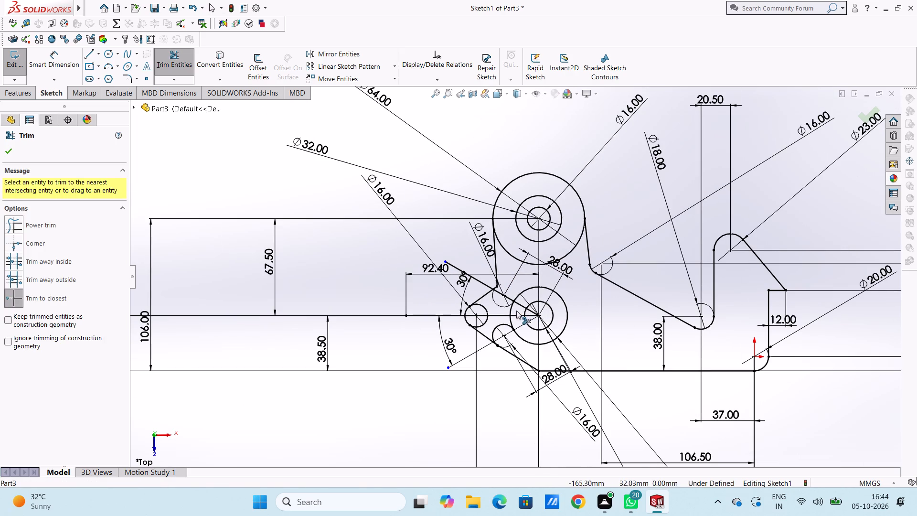
pyautogui.press('Escape')
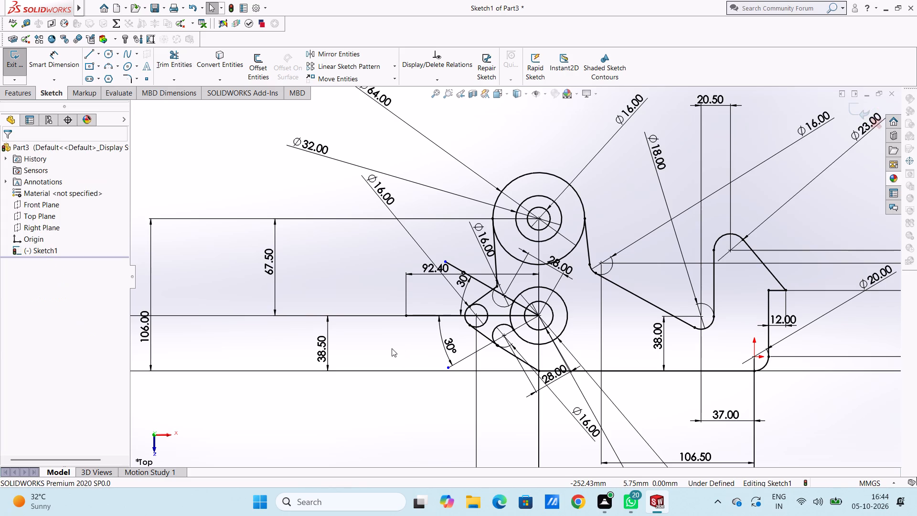
pyautogui.press('Escape')
pyautogui.press('Escape')
# Delete the 92.40 mm horizontal line and the two 30° angled lines from the lower concentric group's centre.
pyautogui.click(422, 317)
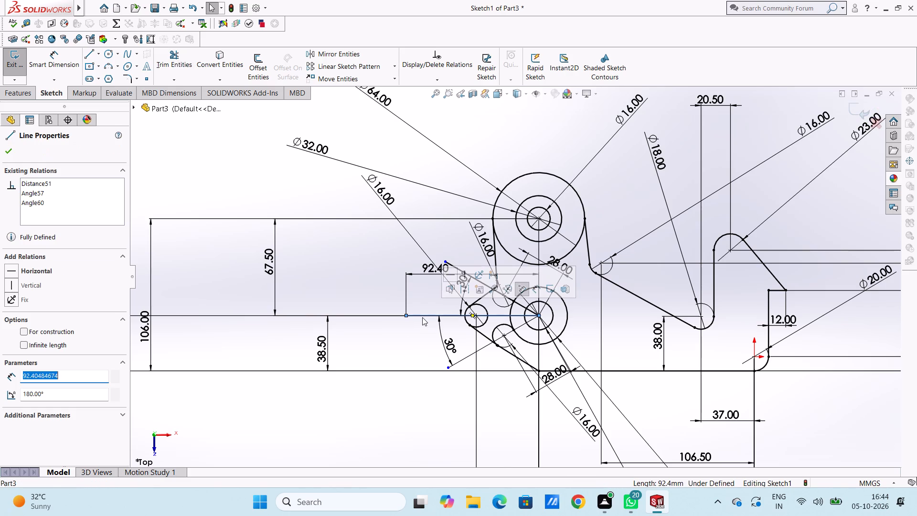
pyautogui.press('Delete')
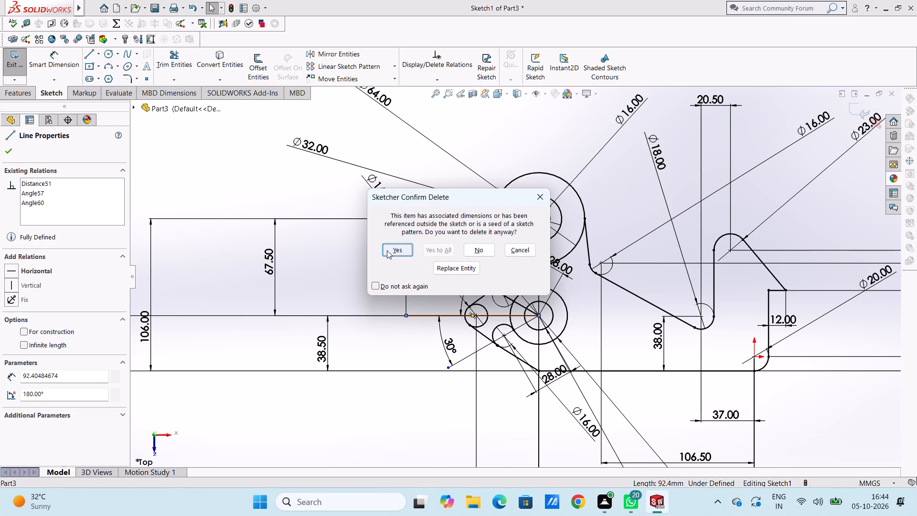
pyautogui.click(387, 250)
pyautogui.click(454, 267)
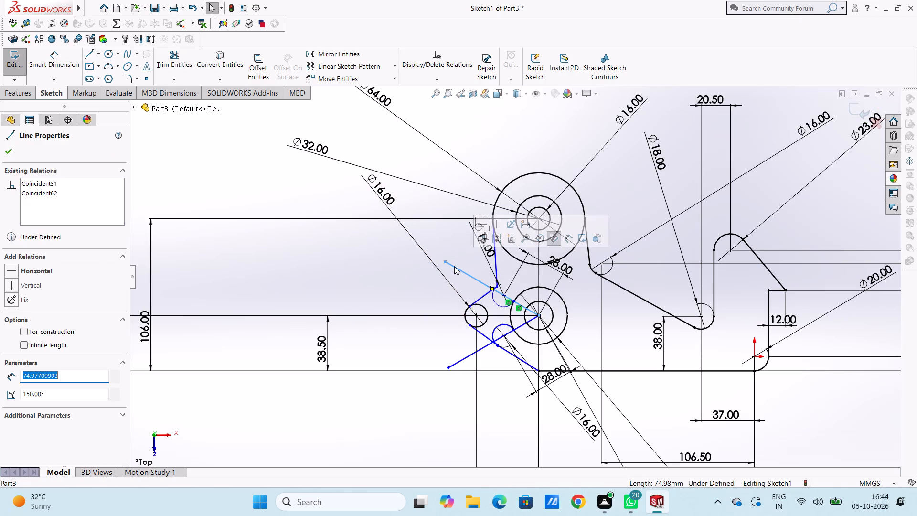
pyautogui.keyDown('ctrl'); pyautogui.click(460, 361); pyautogui.keyUp('ctrl')
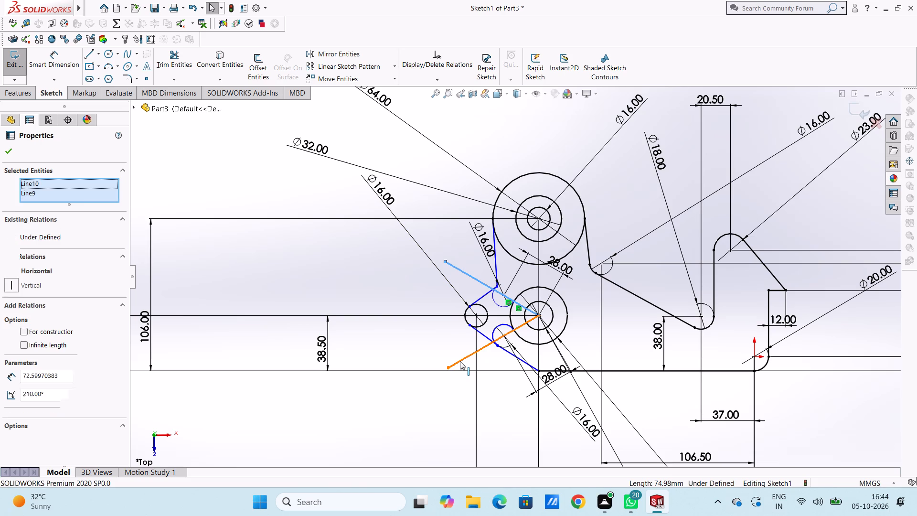
pyautogui.press('Delete')
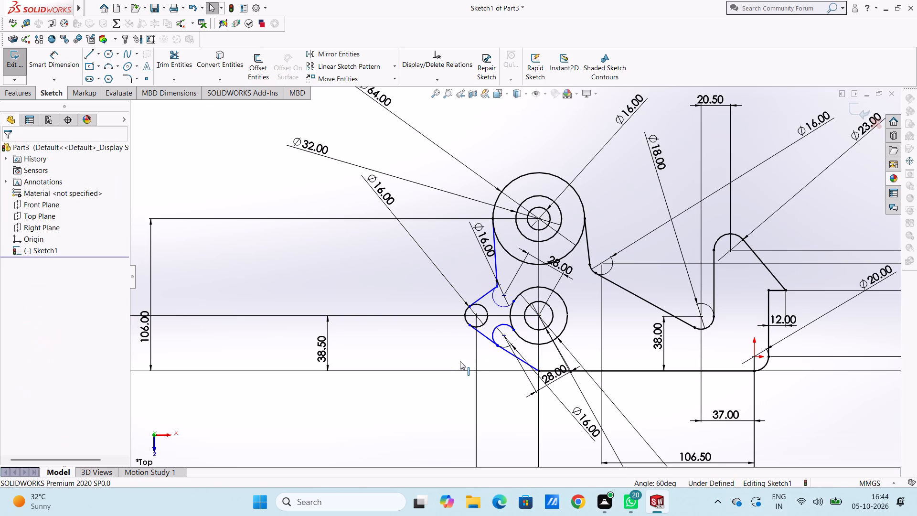
# Add a vertical dimension to the line joining the upper outer circle's left quadrant to the upper connecting line's endpoint.
pyautogui.scroll(-1, 599, 308)
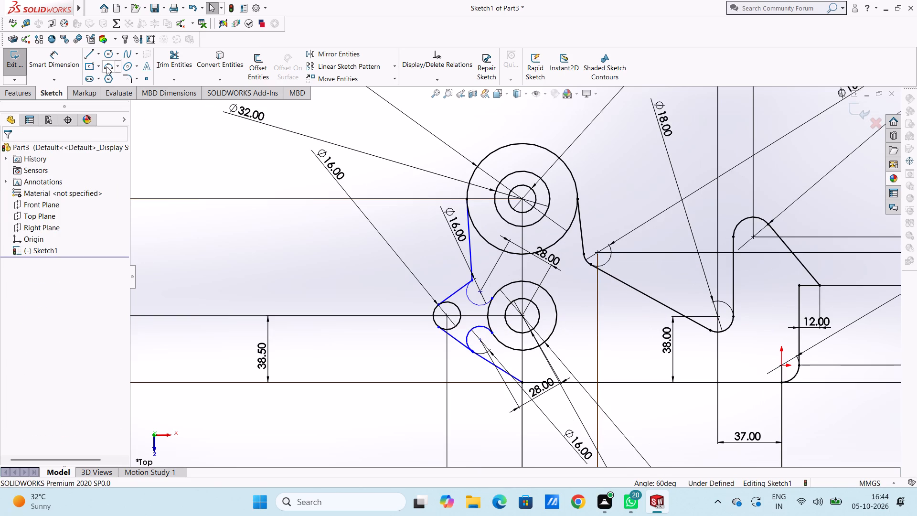
pyautogui.click(64, 56)
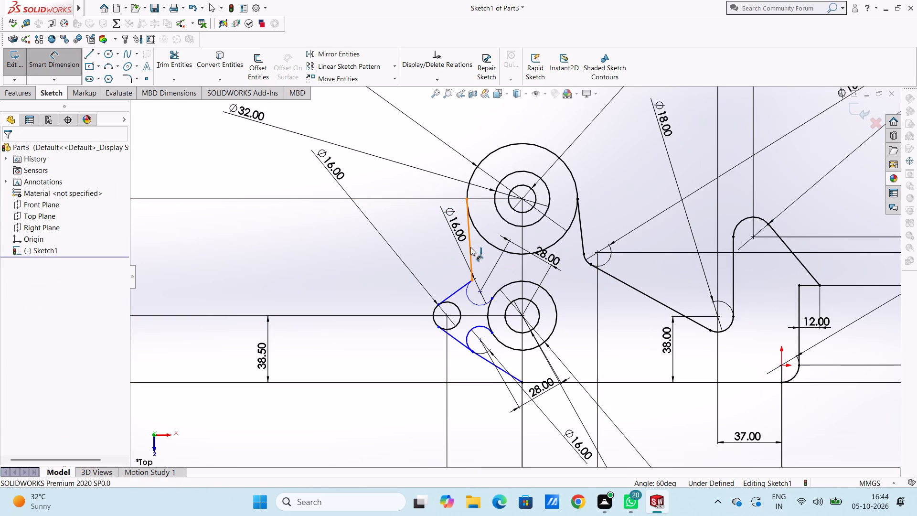
pyautogui.click(470, 247)
pyautogui.click(309, 243)
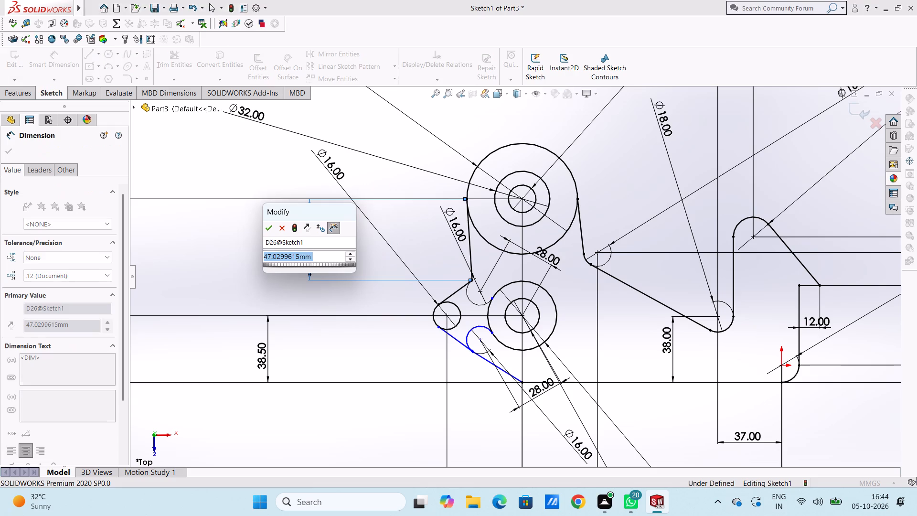
pyautogui.click(264, 227)
pyautogui.click(251, 235)
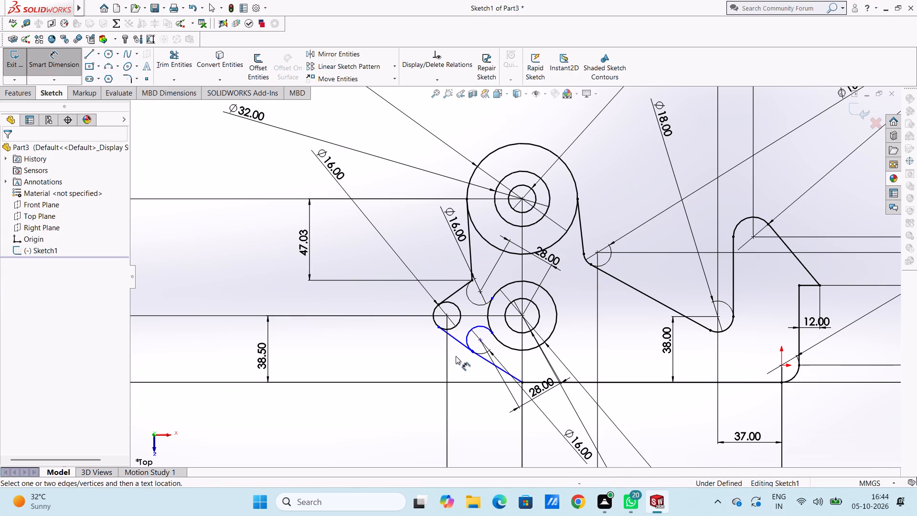
# Add an aligned length dimension to the lower connecting line between the leftmost 16 mm circle and the lower 16 mm arc.
pyautogui.click(457, 342)
pyautogui.click(390, 416)
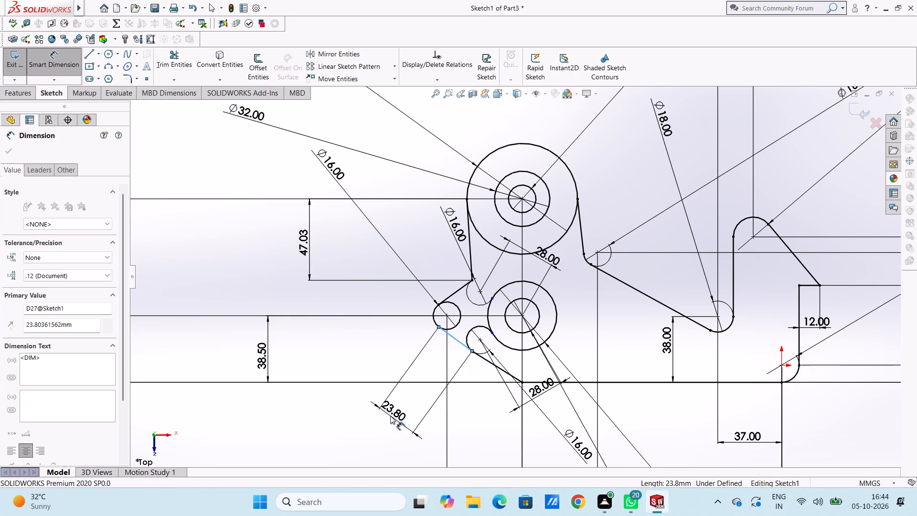
pyautogui.click(350, 398)
pyautogui.click(346, 363)
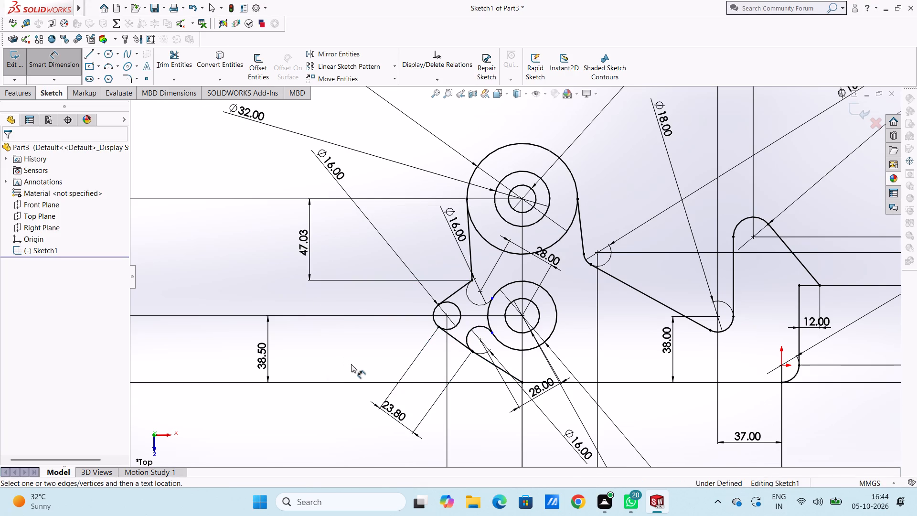
pyautogui.press('Escape')
pyautogui.press('Escape')
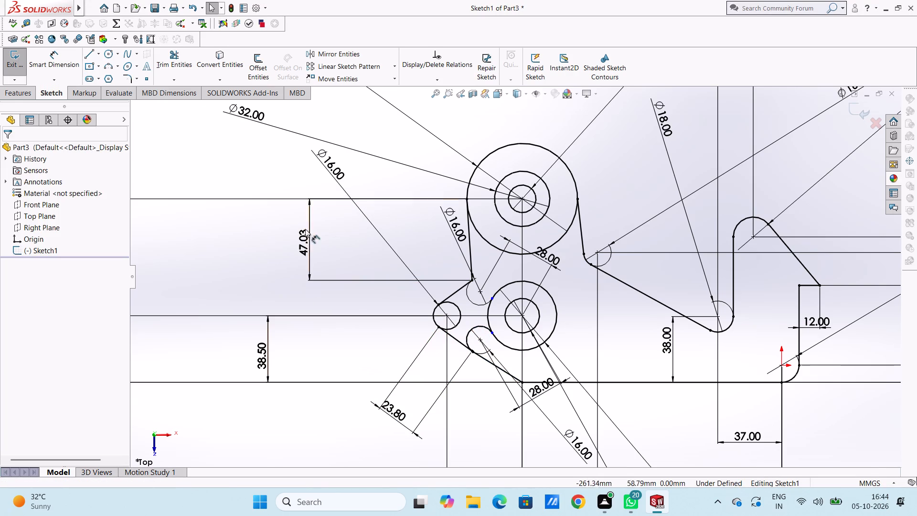
# Trim the leftmost 16 mm circle's inner arc, the lower outer circle's arc between the 16 mm arcs, and the 64 mm circle's underside.
pyautogui.click(185, 61)
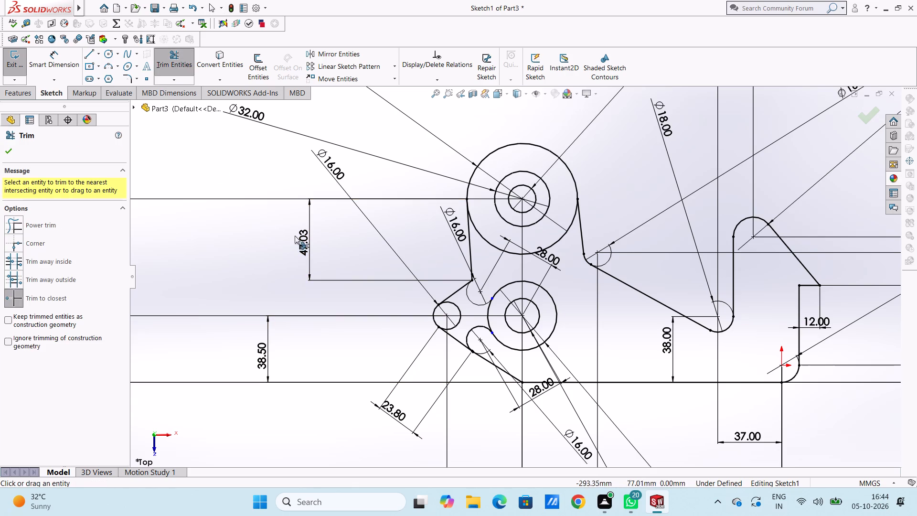
pyautogui.scroll(3, 488, 321)
pyautogui.scroll(-5, 513, 302)
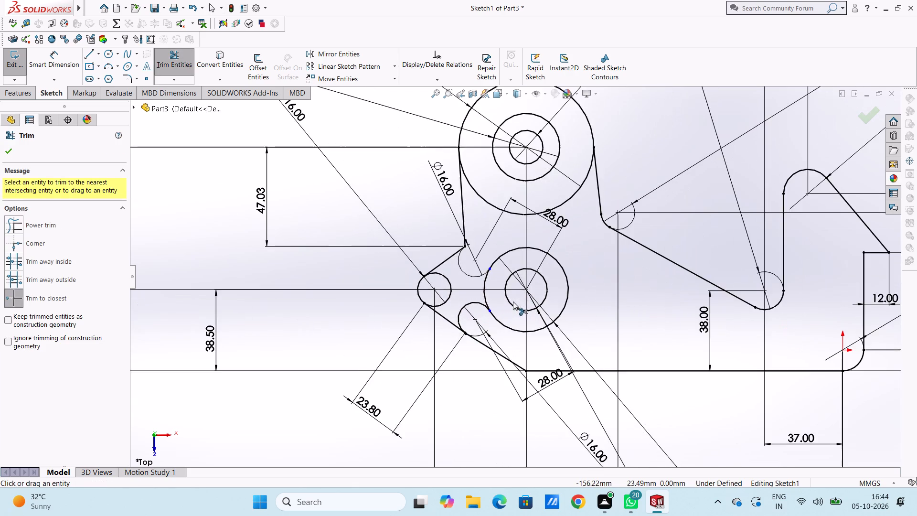
pyautogui.scroll(-2, 439, 285)
pyautogui.click(452, 269)
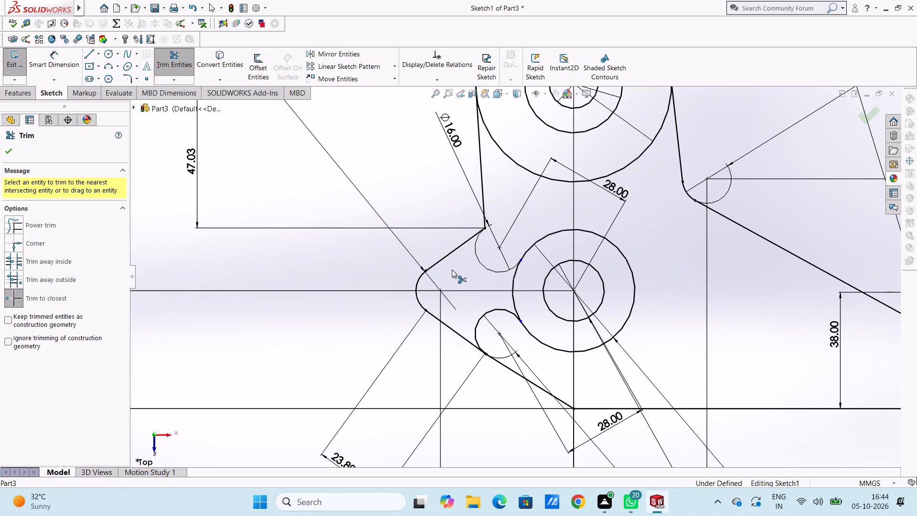
pyautogui.click(513, 286)
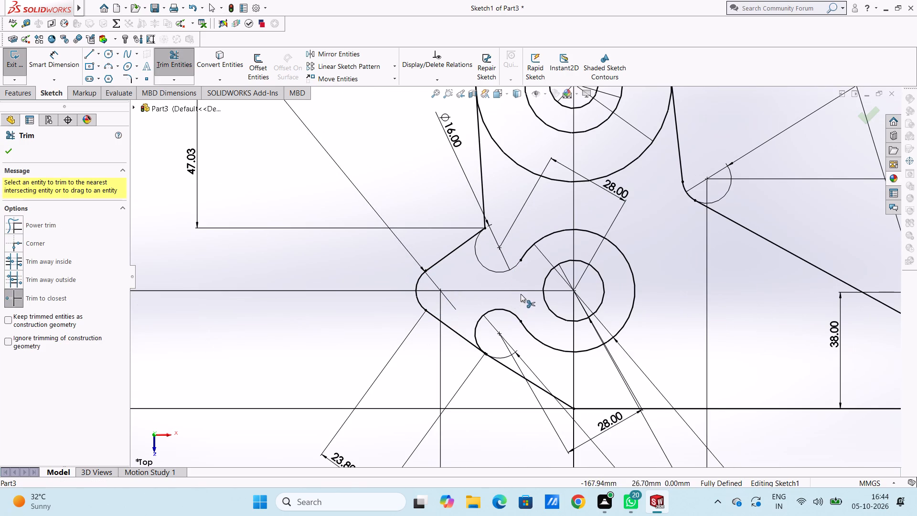
pyautogui.scroll(3, 524, 292)
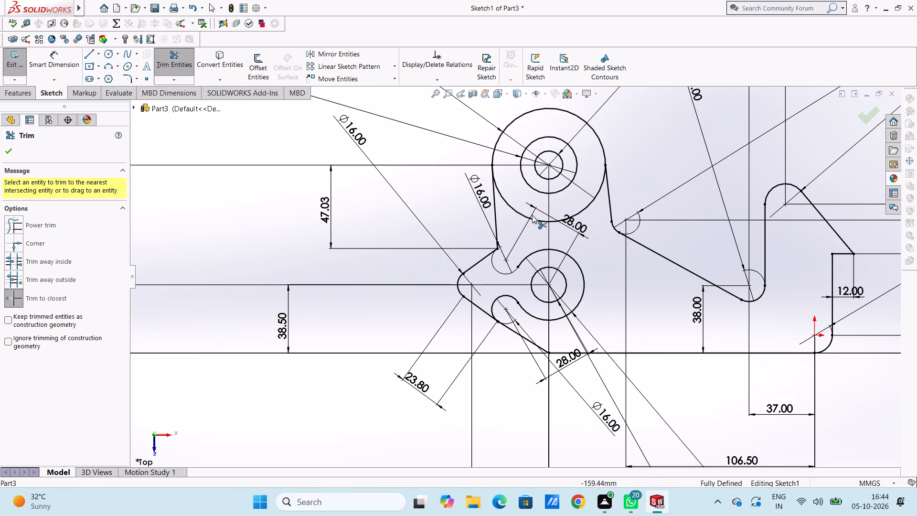
pyautogui.click(534, 220)
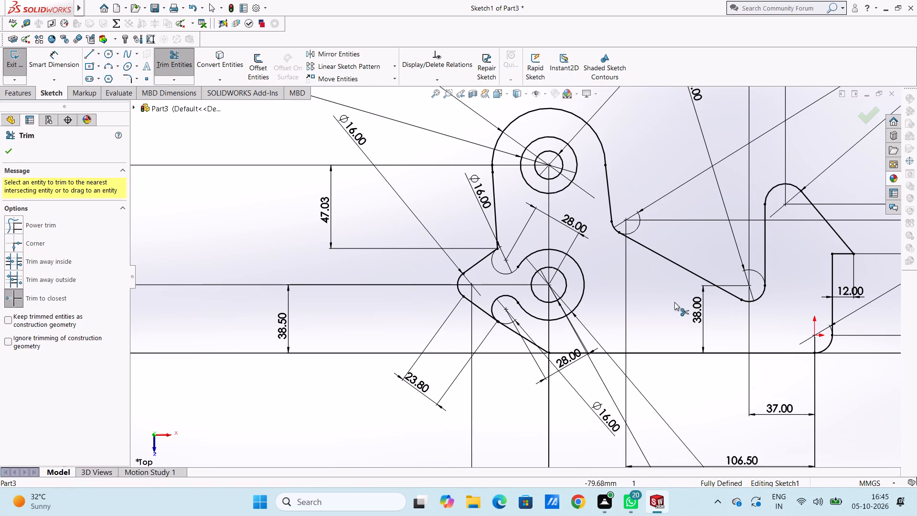
pyautogui.press('Escape')
pyautogui.press('Escape')
pyautogui.scroll(4, 661, 295)
pyautogui.scroll(-4, 553, 199)
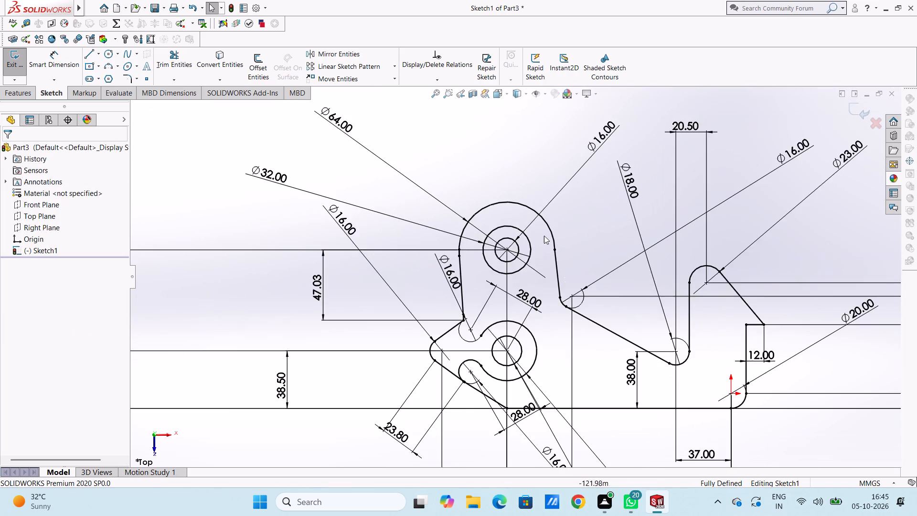
# Draw a 32 mm vertical line from the upper concentric circles' centre to the top of the 64 mm arc.
pyautogui.scroll(-4, 520, 247)
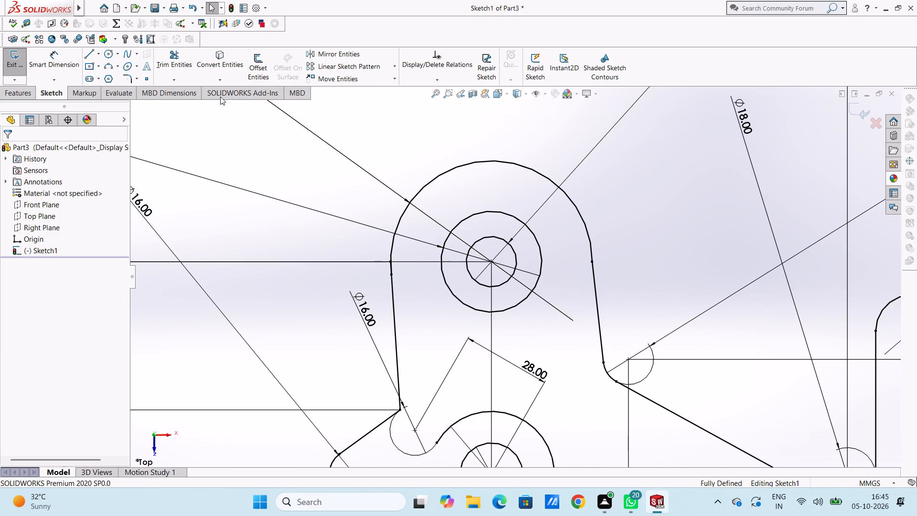
pyautogui.click(86, 55)
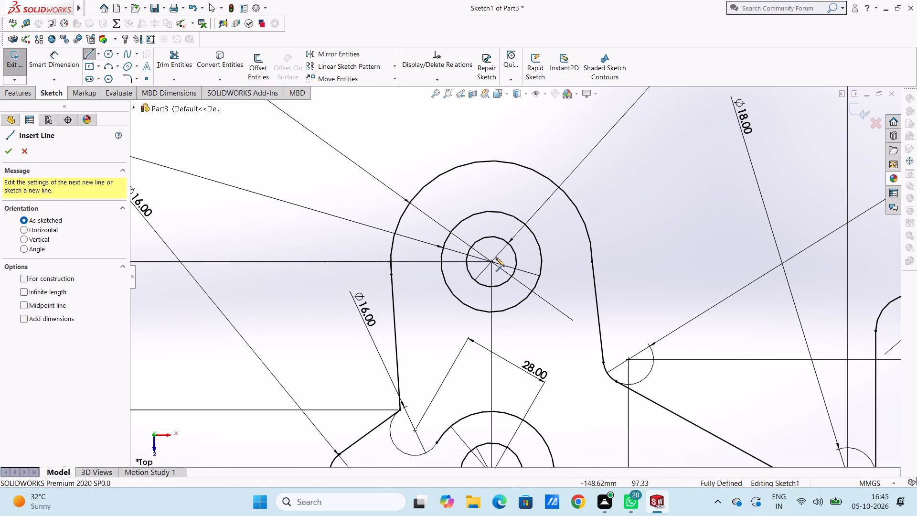
pyautogui.click(491, 262)
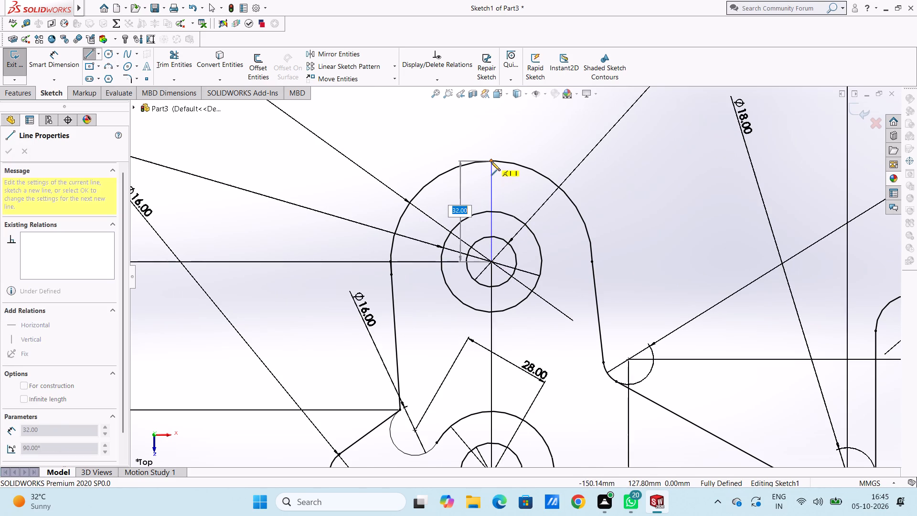
pyautogui.click(491, 161)
pyautogui.press('Escape')
pyautogui.press('Escape')
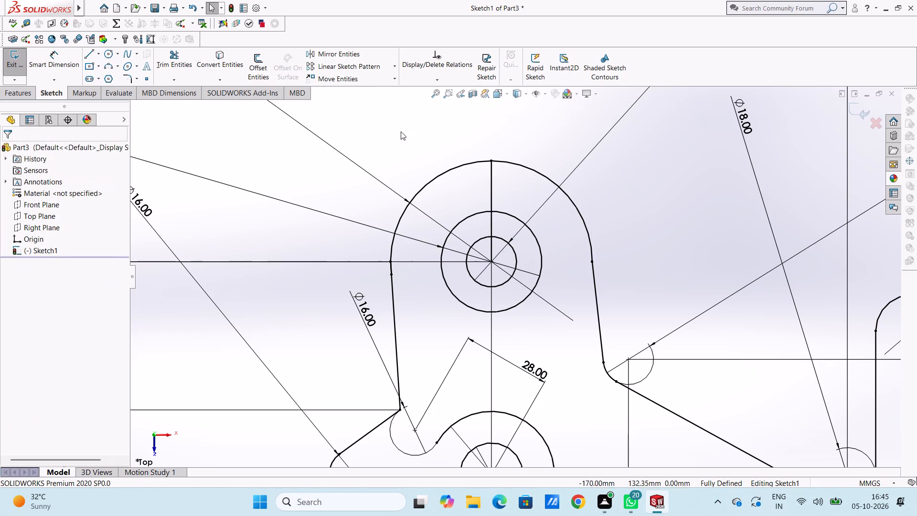
# Offset the vertical 32 mm line by 16 mm in one direction only, reversed to the left side of the centre.
pyautogui.click(257, 64)
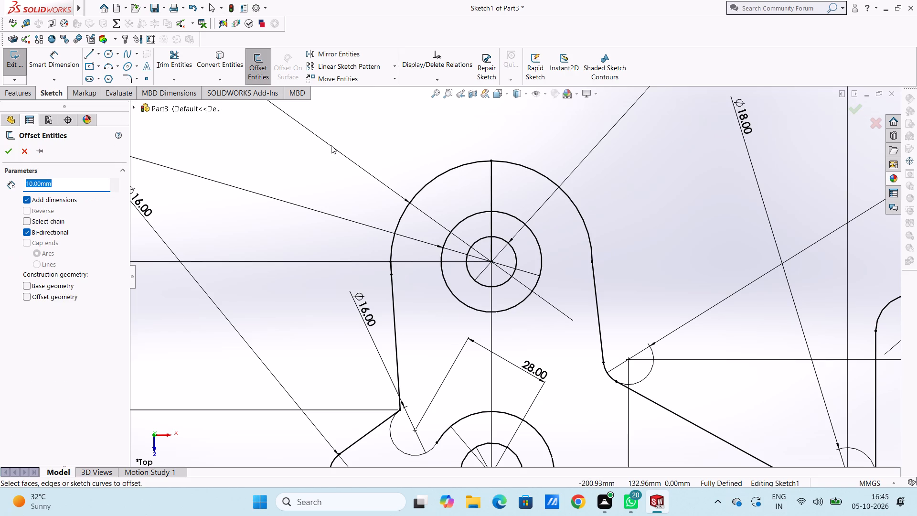
pyautogui.write('16')
pyautogui.press('Return')
pyautogui.click(25, 233)
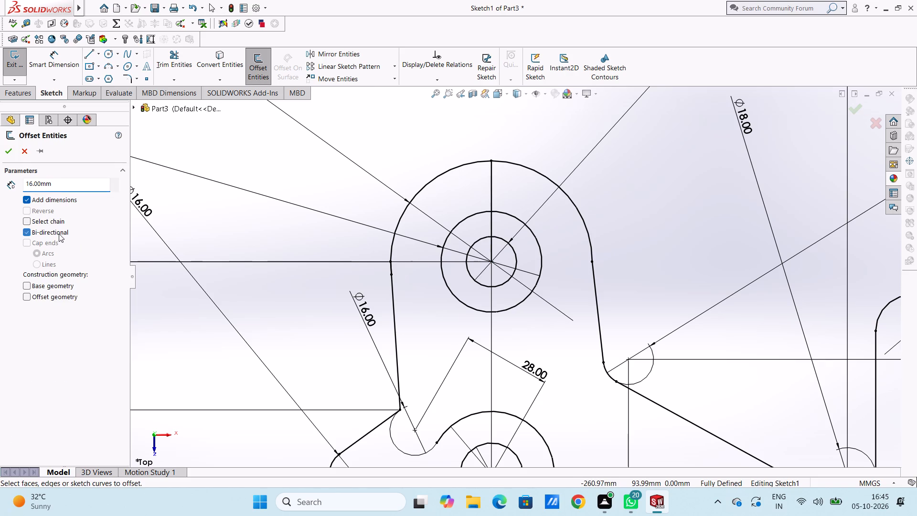
pyautogui.click(493, 186)
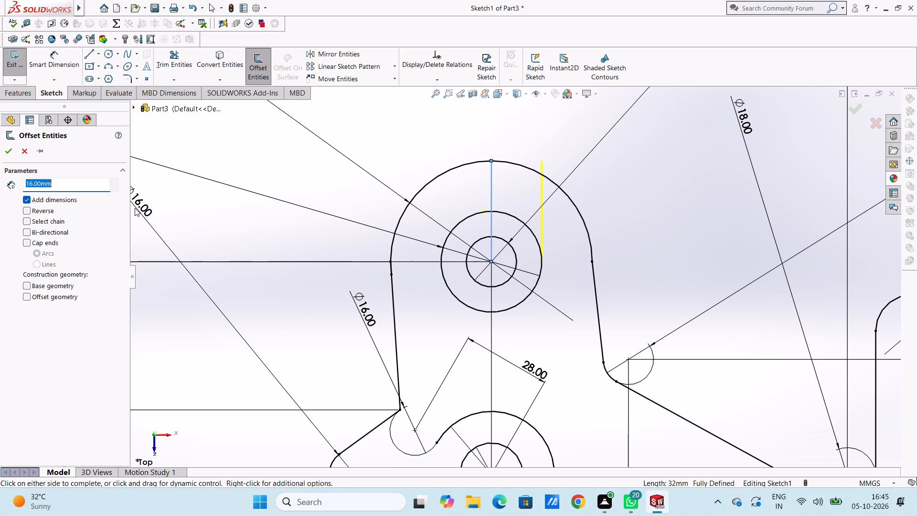
pyautogui.click(29, 211)
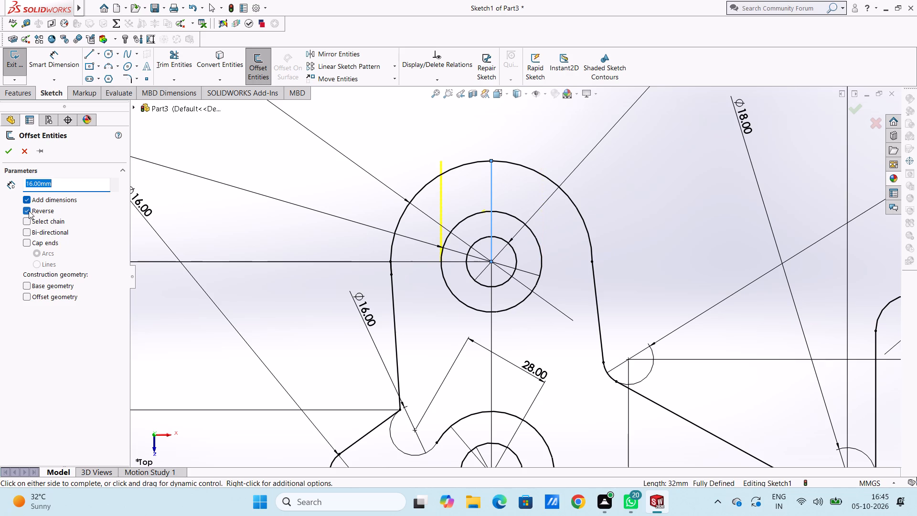
pyautogui.click(9, 148)
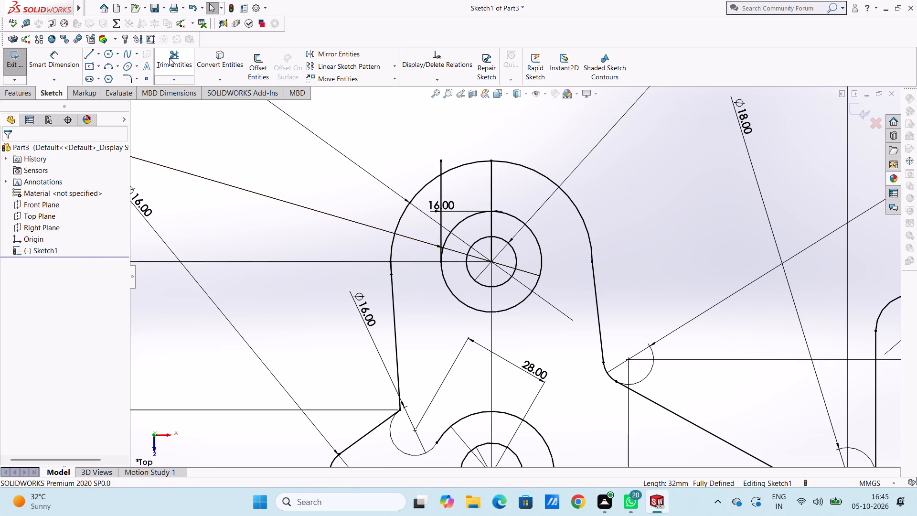
# Trim the offset line's end beyond the outer arc and the 32 mm circle's upper-left quarter between the two vertical lines.
pyautogui.click(169, 58)
pyautogui.click(444, 163)
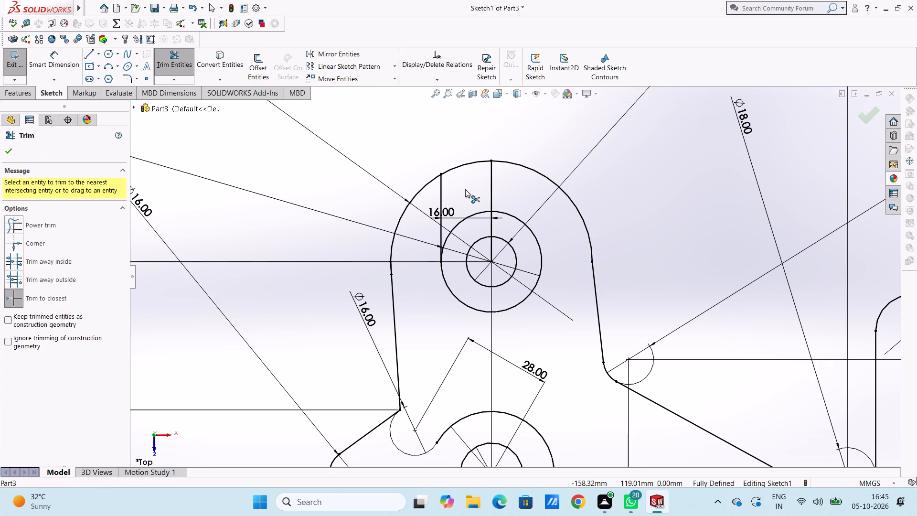
pyautogui.click(469, 216)
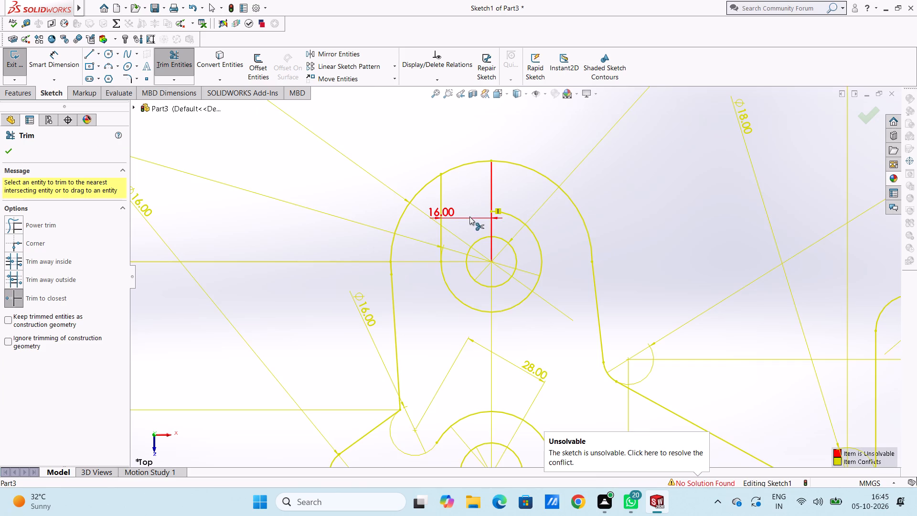
pyautogui.scroll(6, 469, 222)
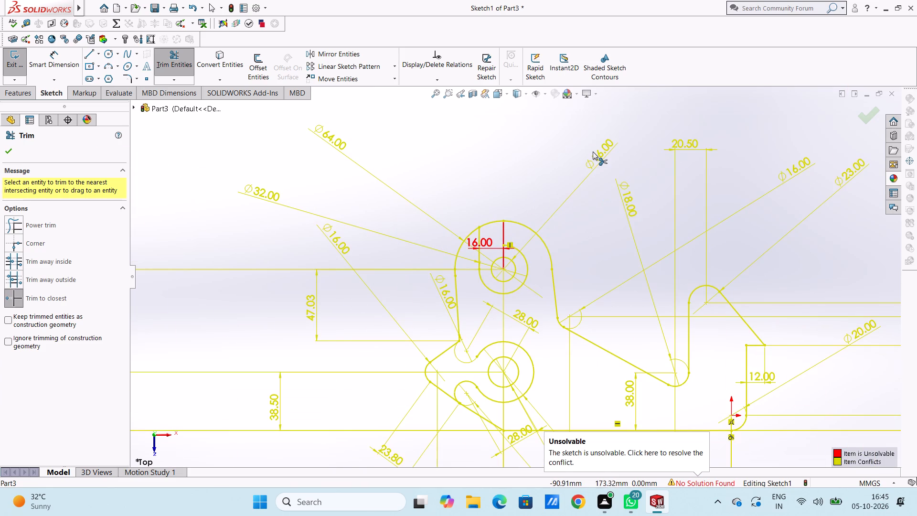
pyautogui.press('Escape')
pyautogui.press('Escape')
# Delete the 16 mm, 64 mm and 32 mm diameter dimensions from the upper concentric group.
pyautogui.click(594, 162)
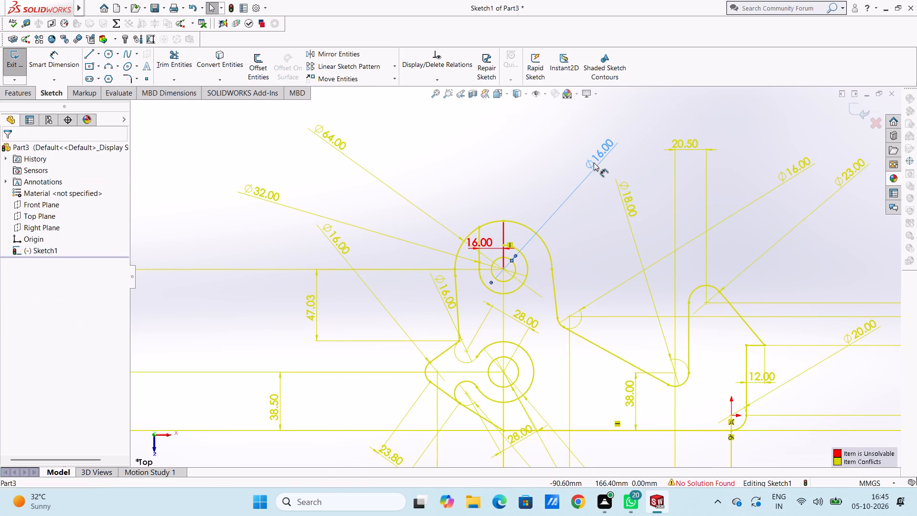
pyautogui.press('Delete')
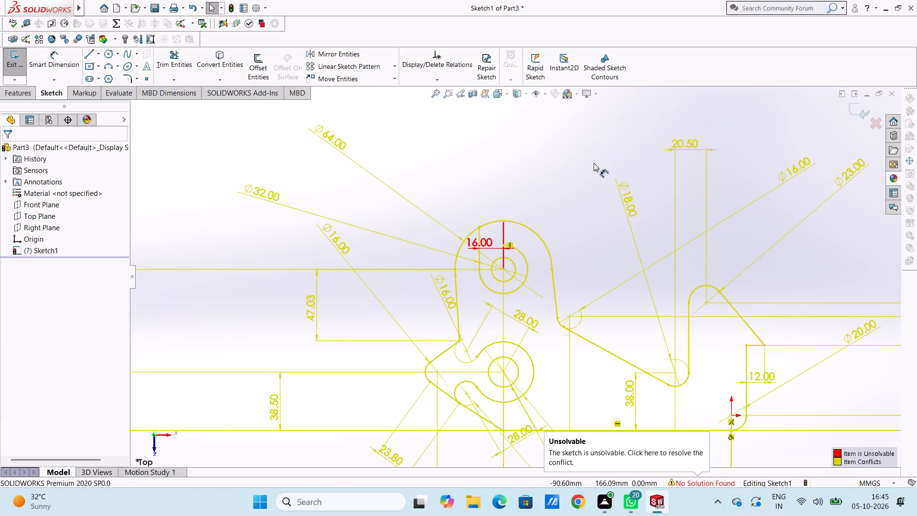
pyautogui.click(329, 137)
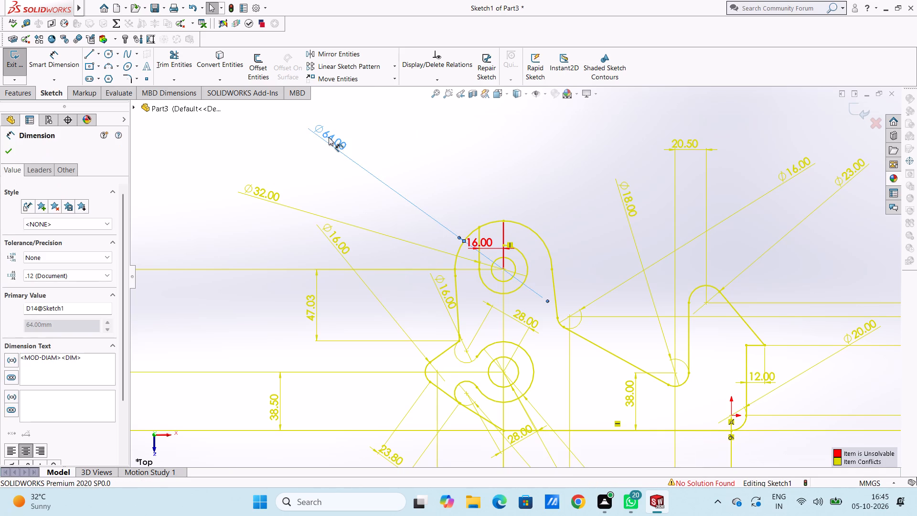
pyautogui.press('Delete')
pyautogui.click(250, 188)
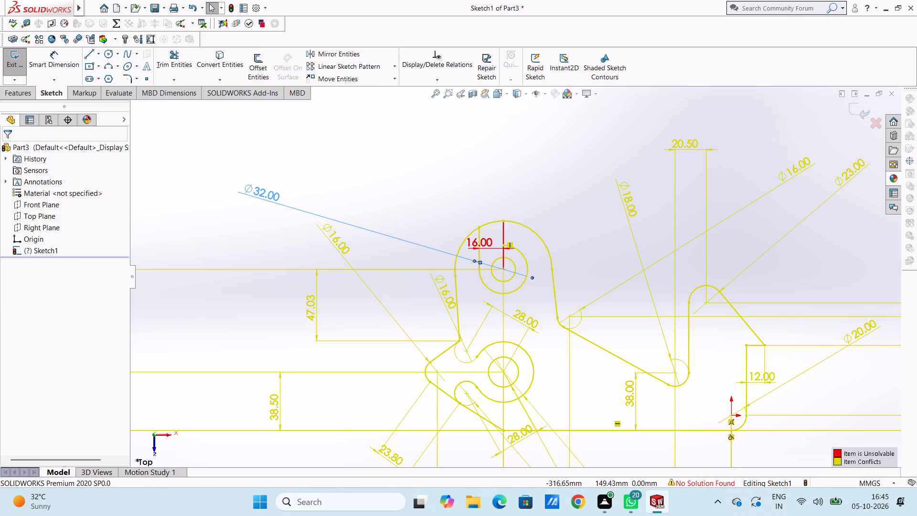
pyautogui.press('Delete')
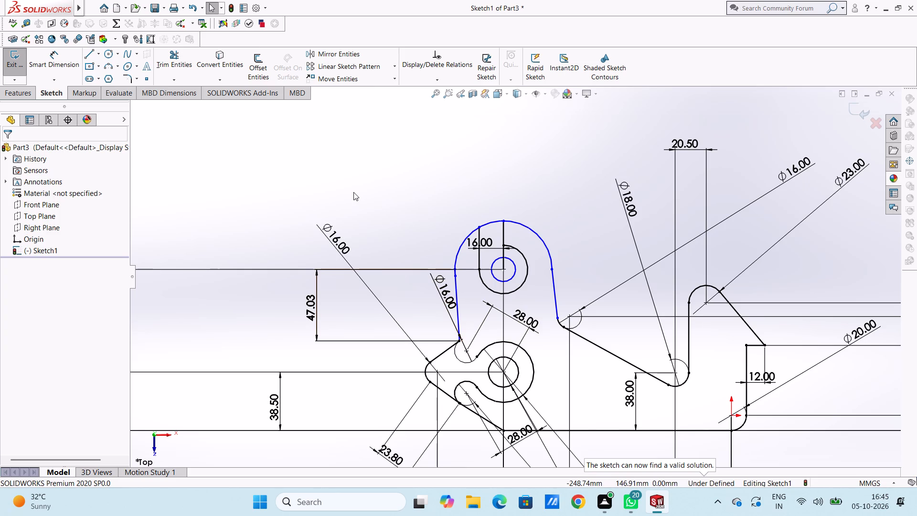
# Trim away the upper outer arc's right-hand quarter and the slanted line joining it to the 16 mm corner arc.
pyautogui.click(541, 239)
pyautogui.click(541, 239)
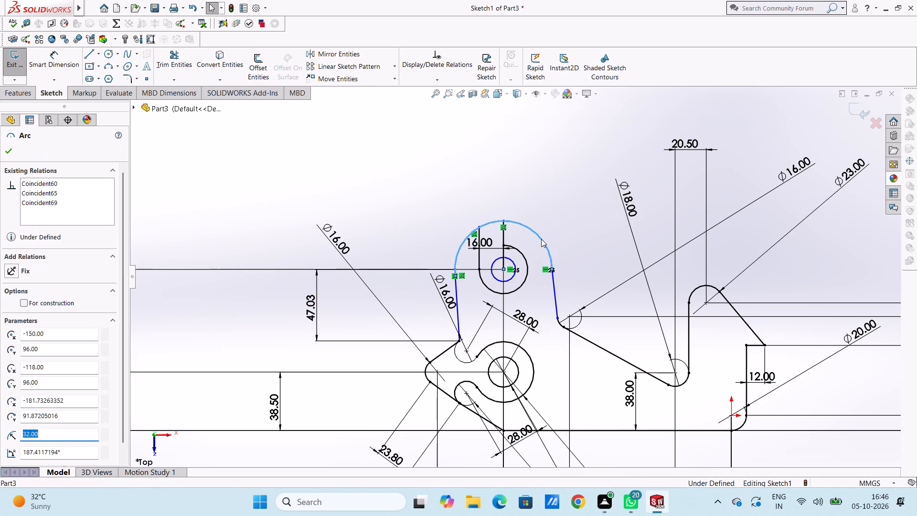
pyautogui.click(538, 205)
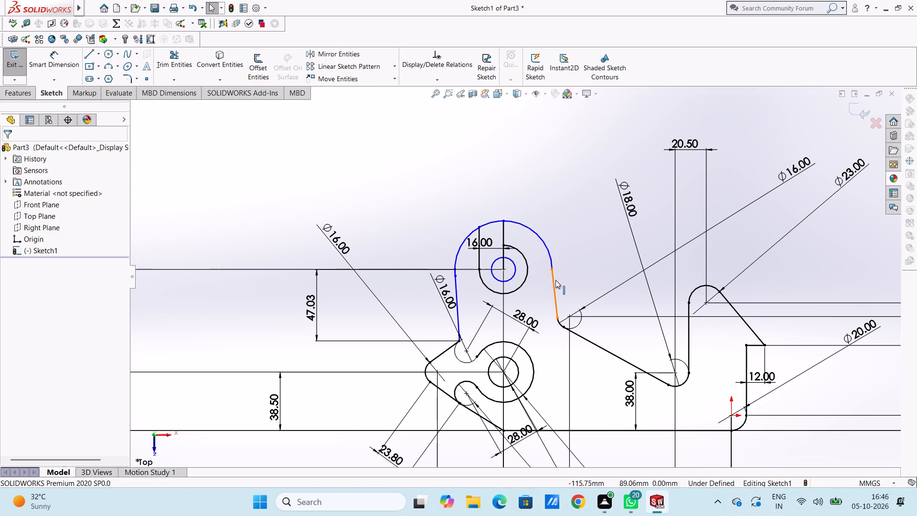
pyautogui.click(555, 280)
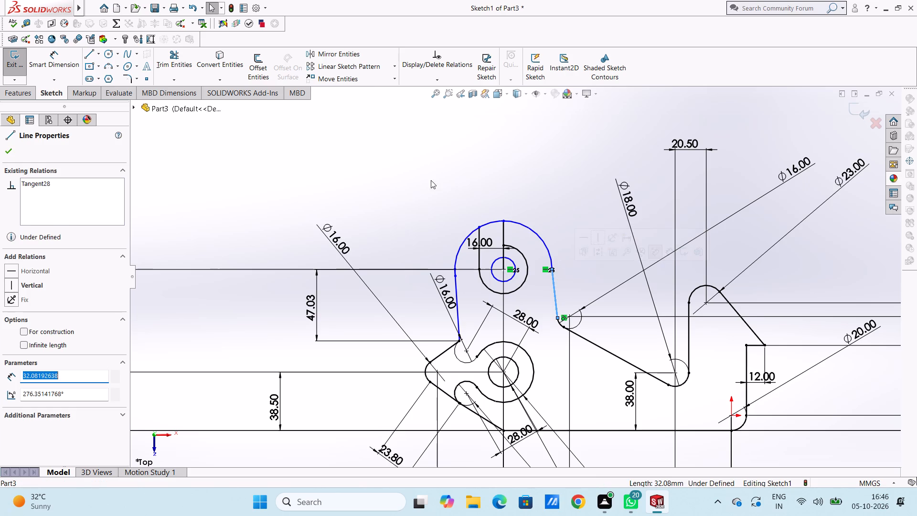
pyautogui.click(413, 180)
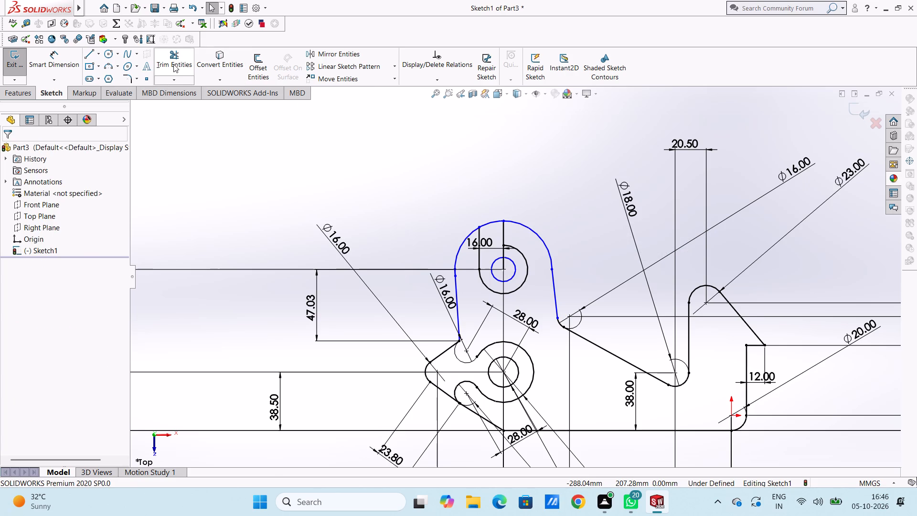
pyautogui.click(173, 64)
pyautogui.click(542, 237)
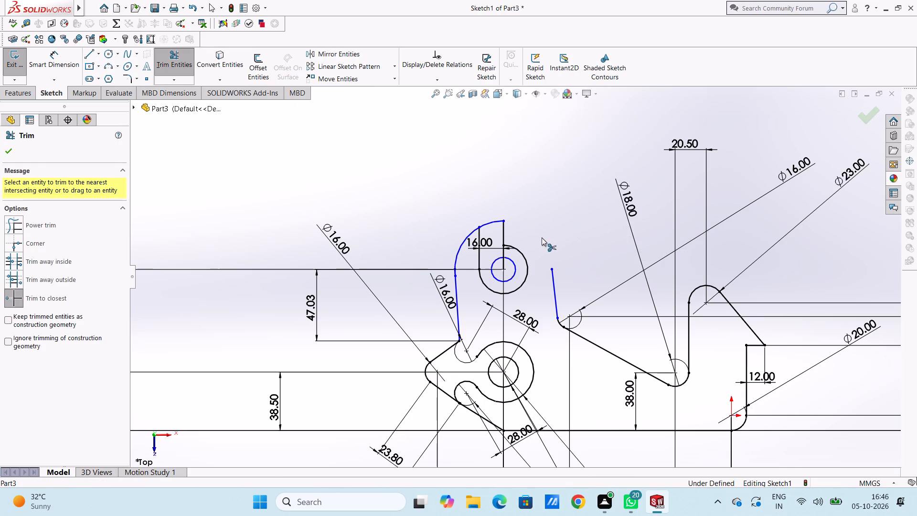
pyautogui.click(552, 272)
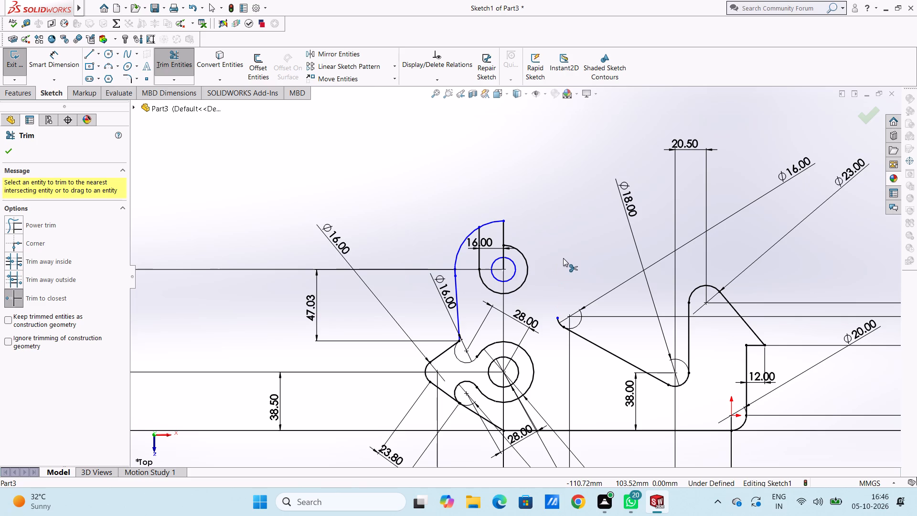
pyautogui.press('Escape')
pyautogui.press('Escape')
pyautogui.press('Escape')
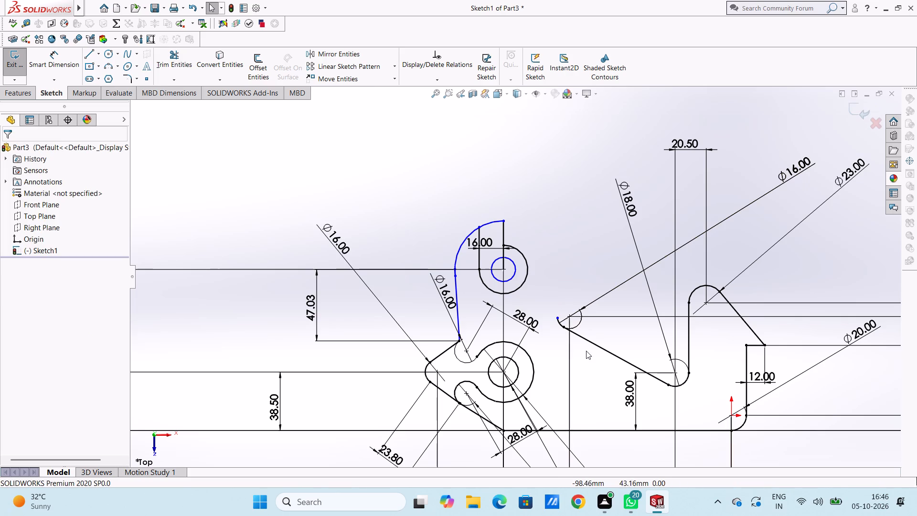
# Draw a slanted line about 41 mm long from the upper 32 mm circle's right quadrant to the 16 mm corner arc.
pyautogui.scroll(-4, 586, 351)
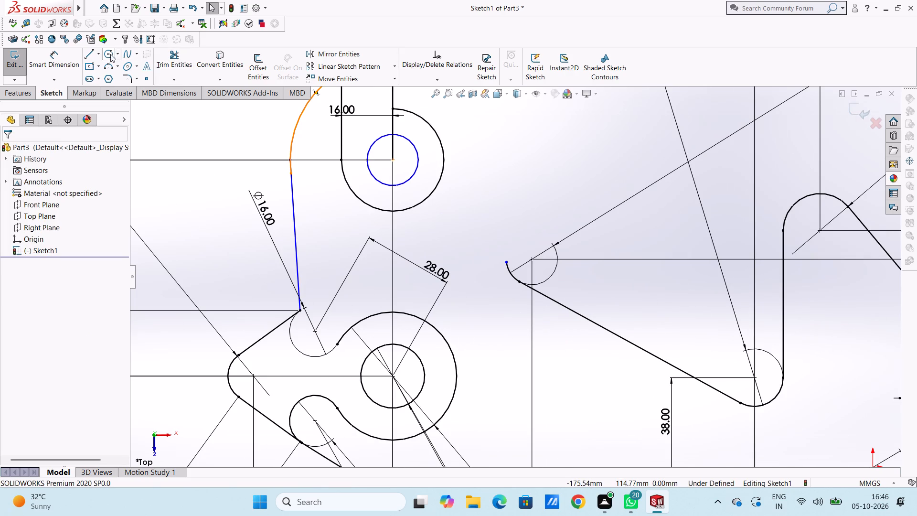
pyautogui.click(92, 56)
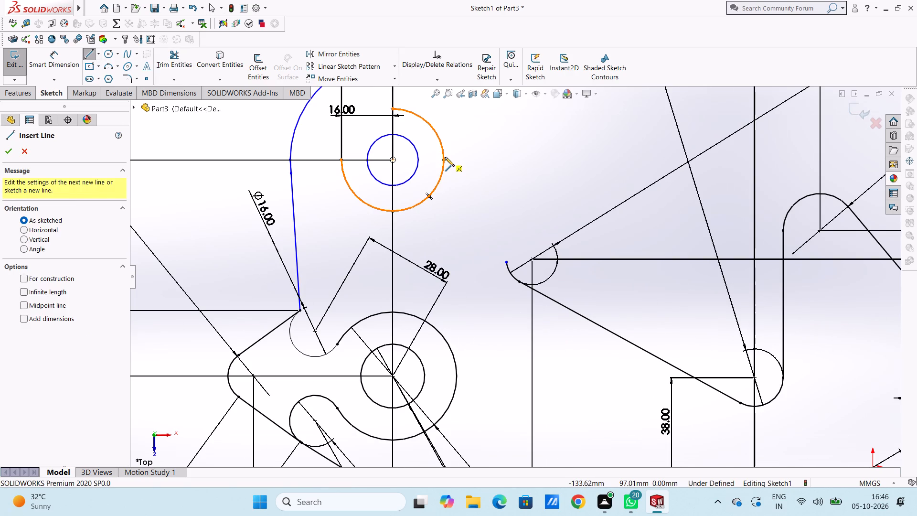
pyautogui.click(444, 160)
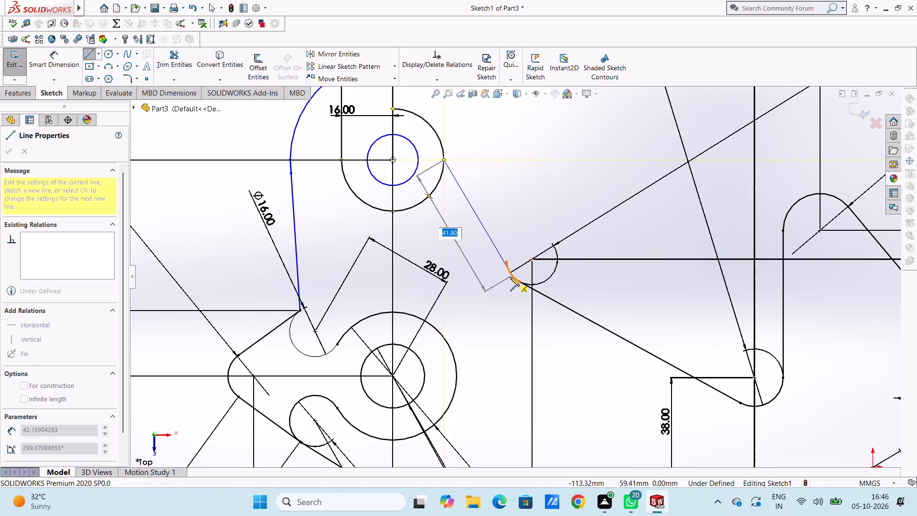
pyautogui.click(510, 276)
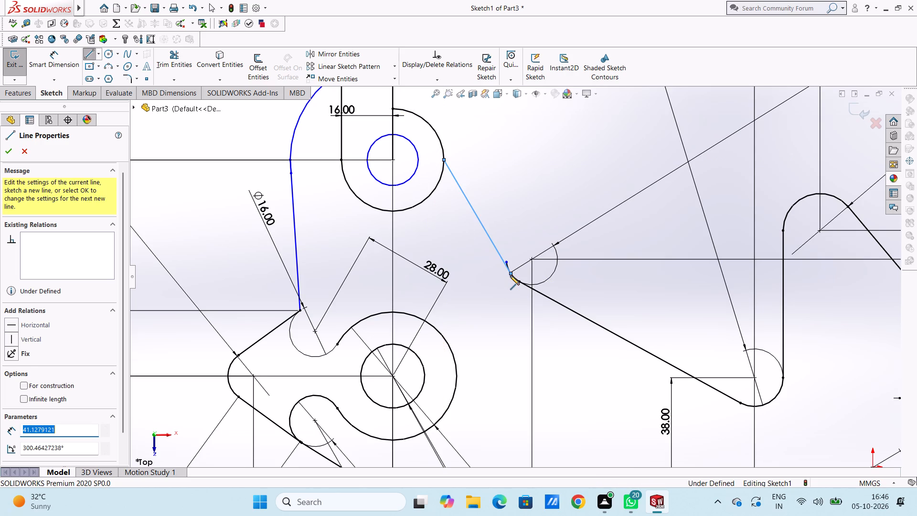
pyautogui.press('Escape')
pyautogui.press('Escape')
pyautogui.press('Escape')
pyautogui.press('Escape')
# Trim away the 16 mm corner arc's excess pieces around its junction with the new slanted line.
pyautogui.click(174, 42)
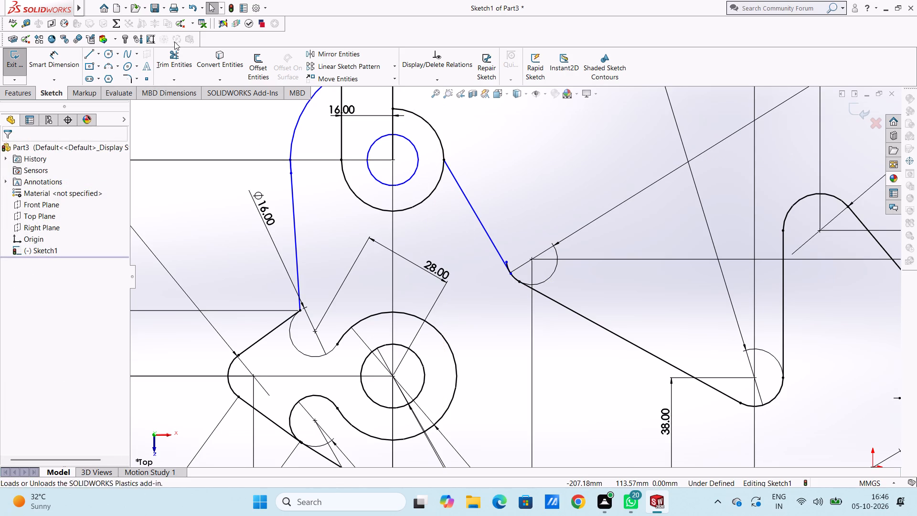
pyautogui.click(174, 54)
pyautogui.scroll(-2, 525, 291)
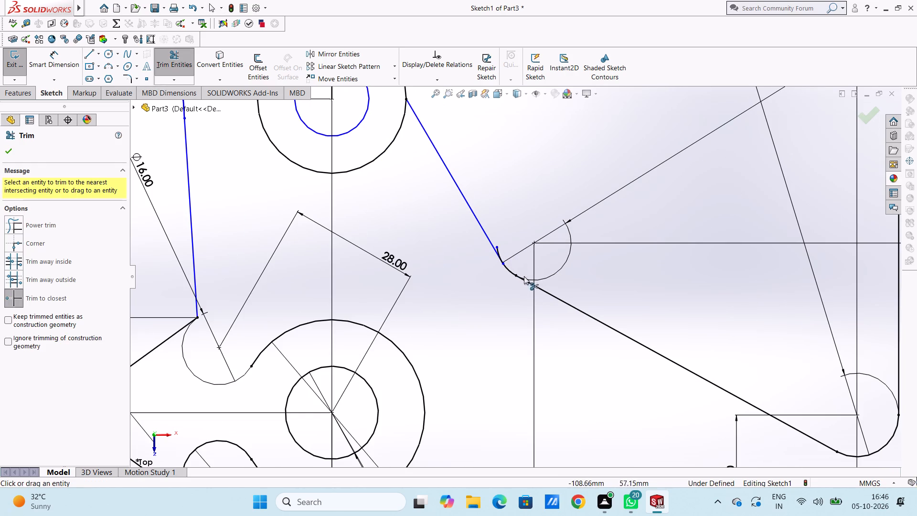
pyautogui.click(497, 247)
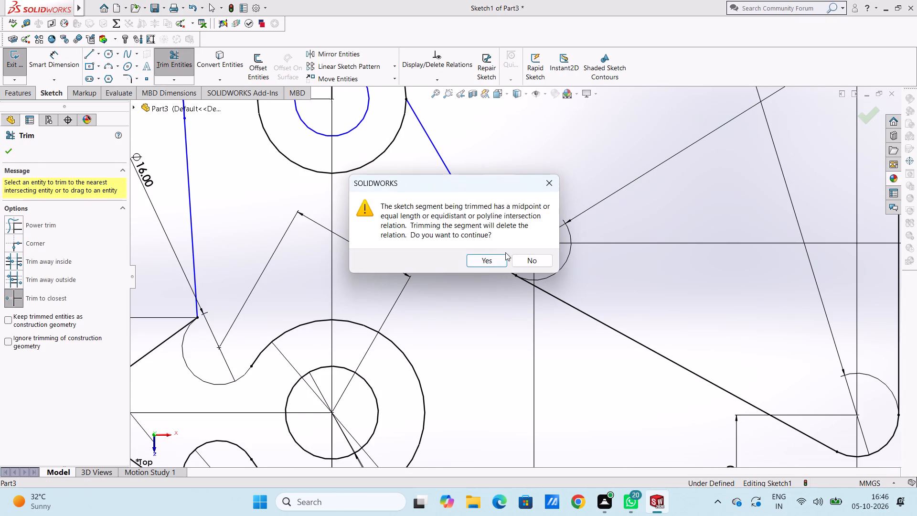
pyautogui.click(502, 258)
pyautogui.scroll(-5, 512, 277)
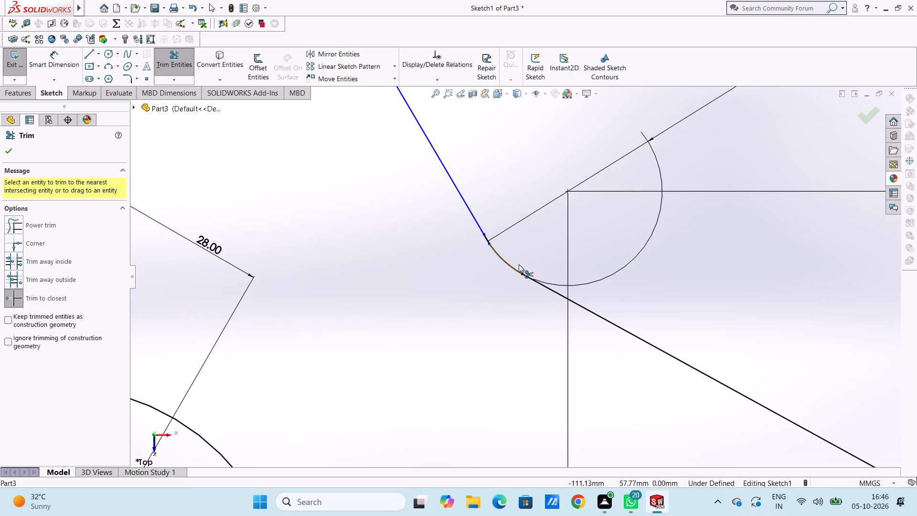
pyautogui.scroll(-3, 517, 261)
pyautogui.scroll(-5, 477, 223)
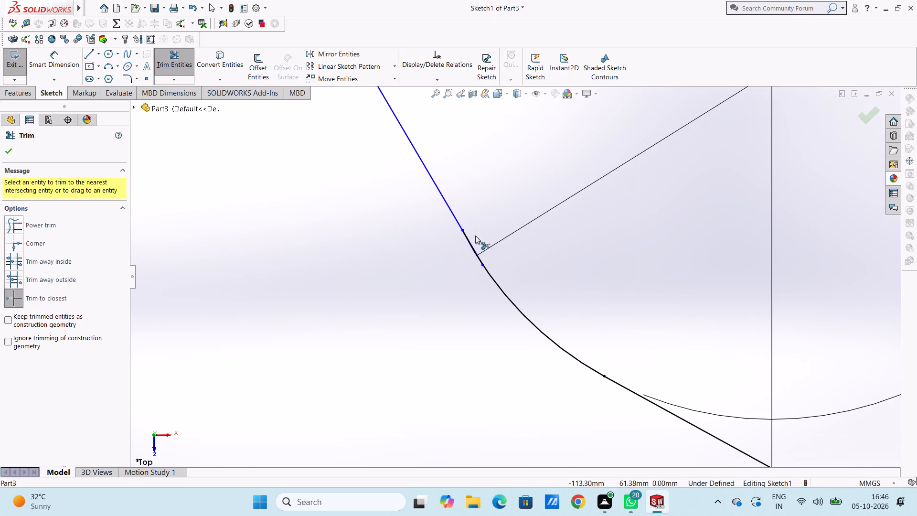
pyautogui.scroll(-8, 475, 244)
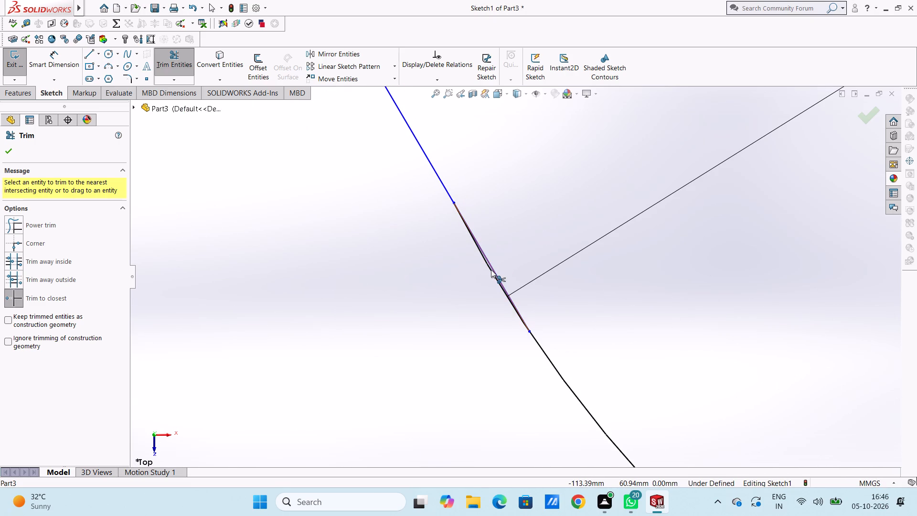
pyautogui.click(491, 273)
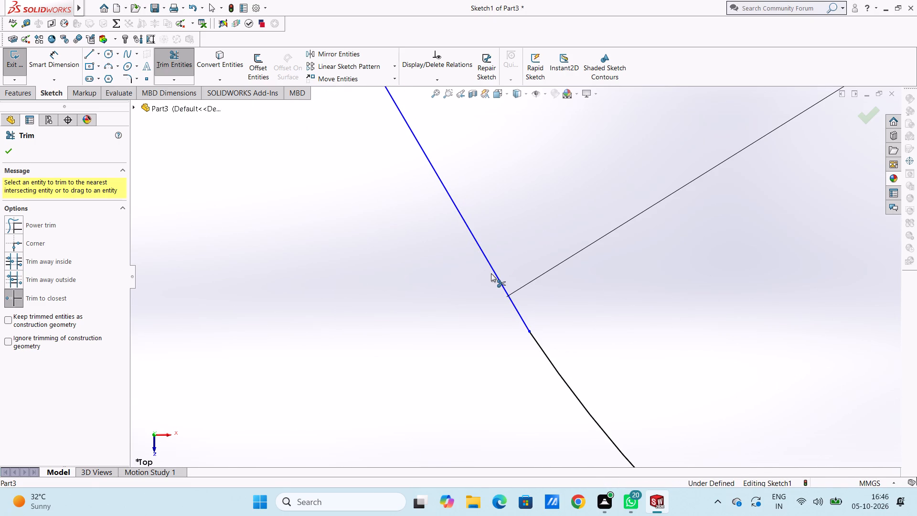
pyautogui.press('Escape')
pyautogui.press('Escape')
pyautogui.press('Escape')
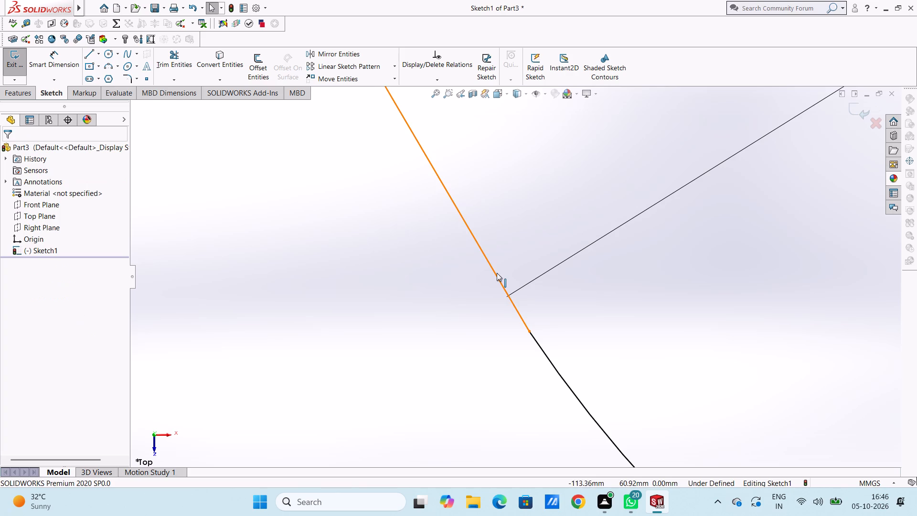
# Make the new slanted line tangent to the 16 mm corner arc.
pyautogui.click(497, 273)
pyautogui.keyDown('ctrl'); pyautogui.click(546, 353); pyautogui.keyUp('ctrl')
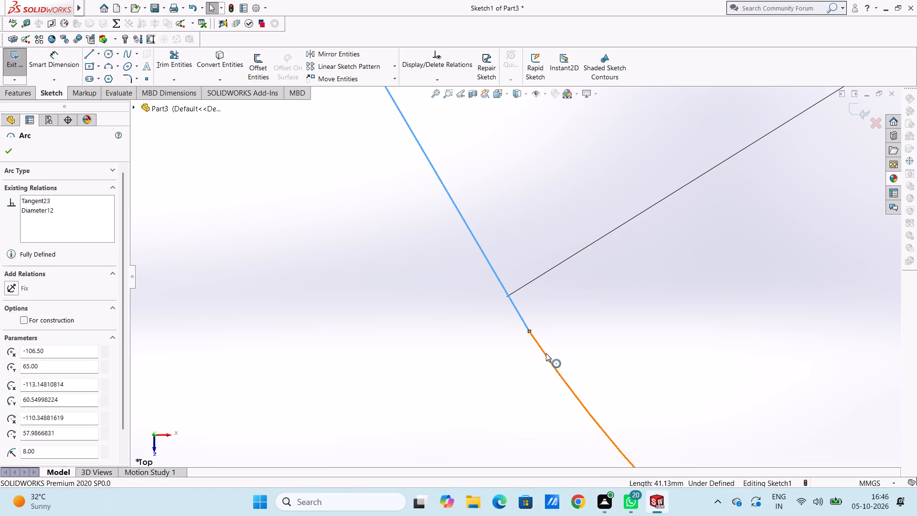
pyautogui.click(10, 318)
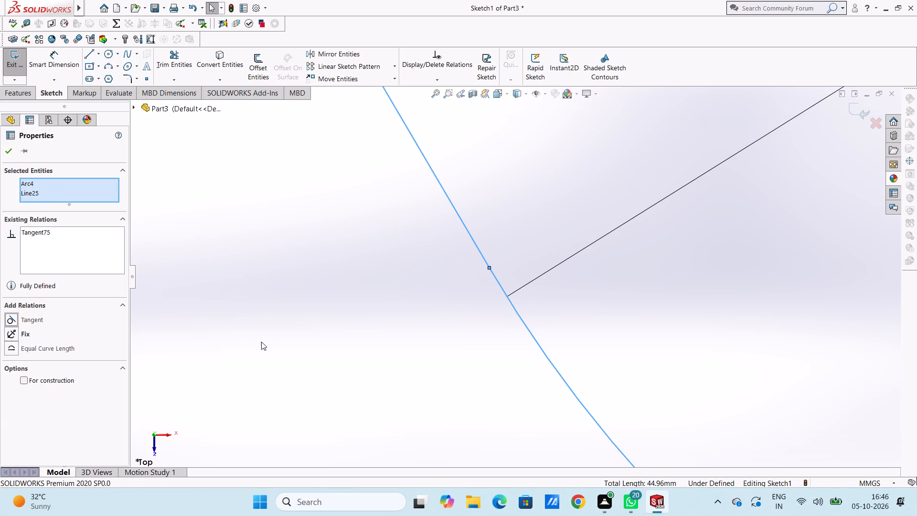
pyautogui.click(264, 342)
pyautogui.scroll(11, 264, 342)
pyautogui.scroll(11, 270, 339)
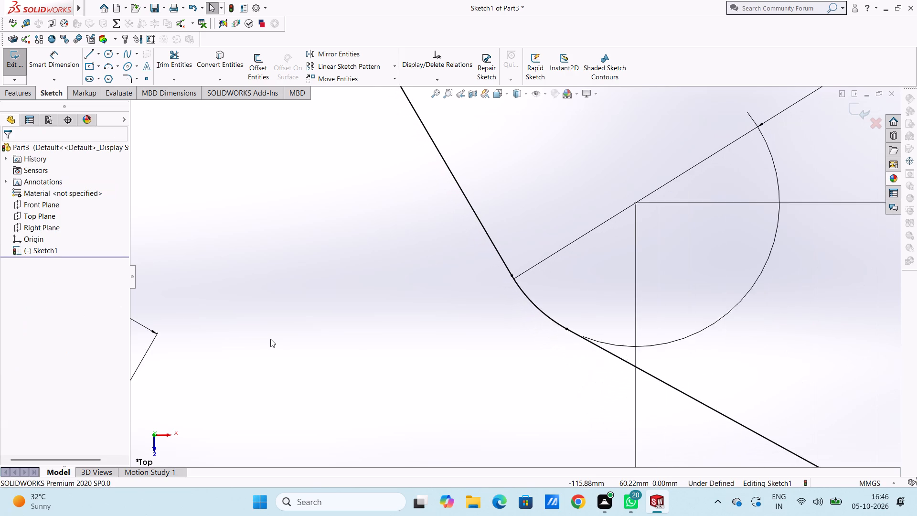
pyautogui.scroll(19, 270, 339)
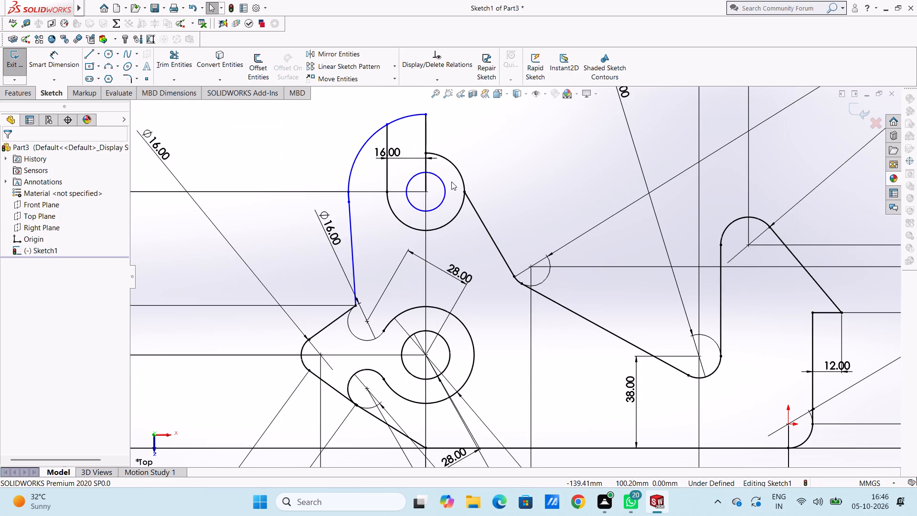
# Add a radius dimension to the upper outer arc and a diameter dimension to the innermost circle of the upper group.
pyautogui.scroll(-2, 452, 180)
pyautogui.scroll(3, 461, 171)
pyautogui.click(57, 63)
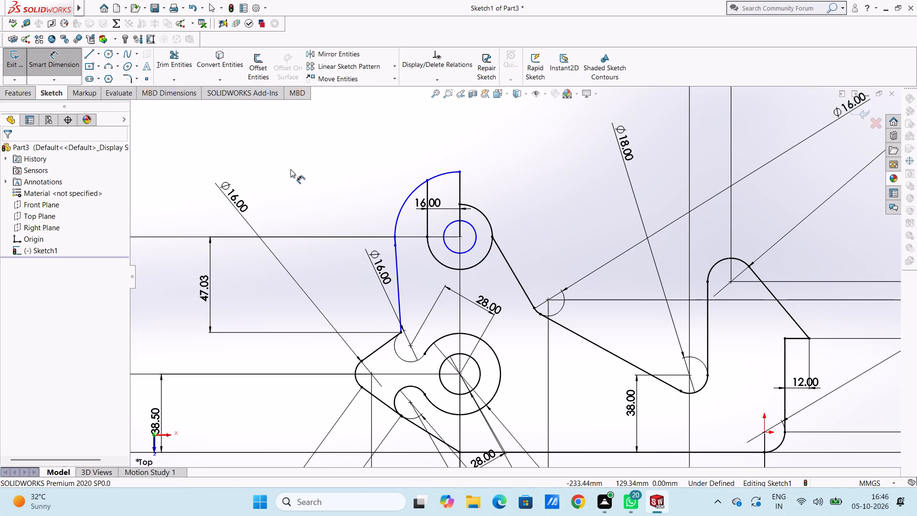
pyautogui.click(401, 206)
pyautogui.click(367, 146)
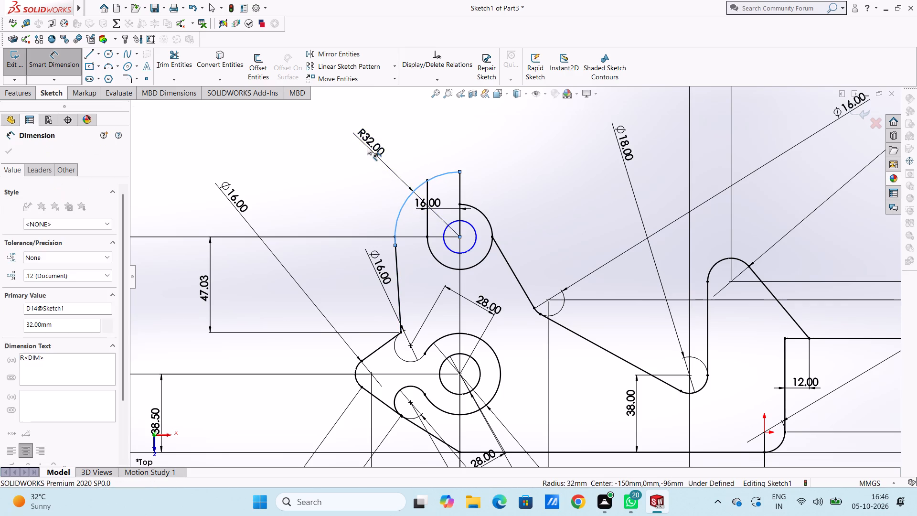
pyautogui.click(322, 132)
pyautogui.click(314, 149)
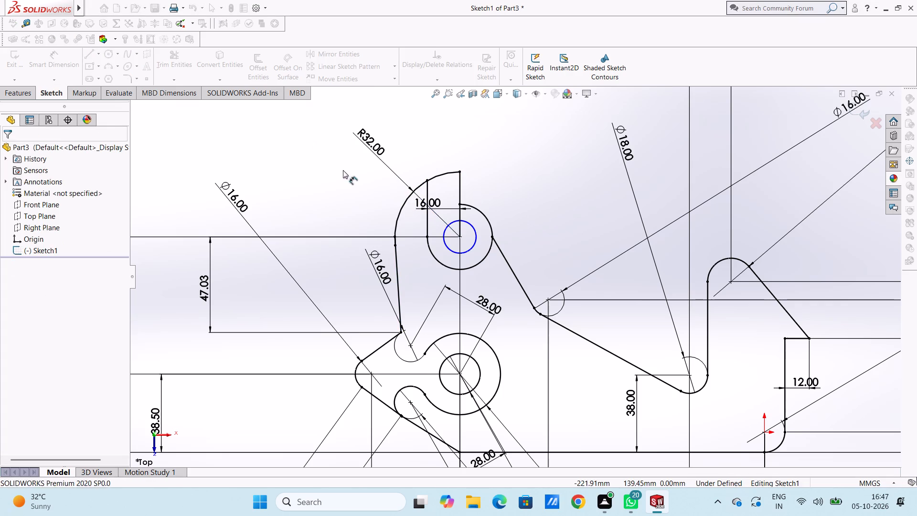
pyautogui.click(467, 223)
pyautogui.click(567, 176)
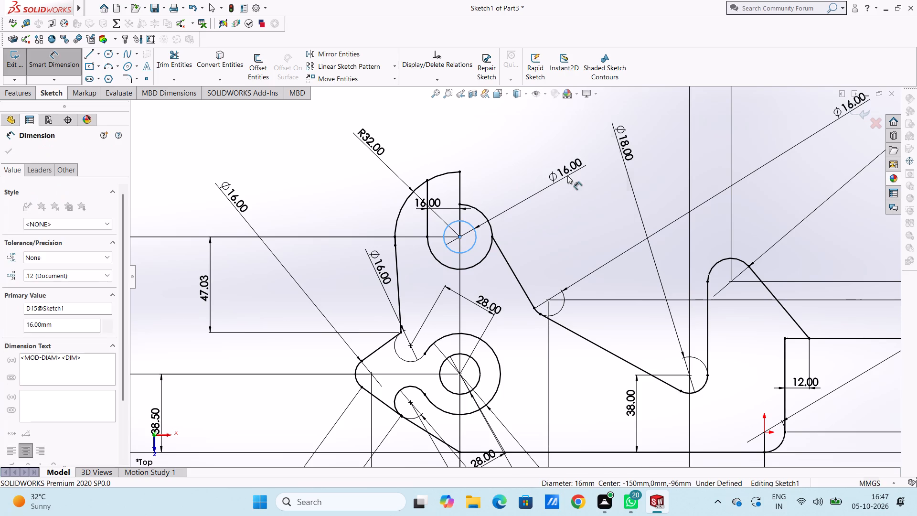
pyautogui.click(524, 161)
pyautogui.click(523, 163)
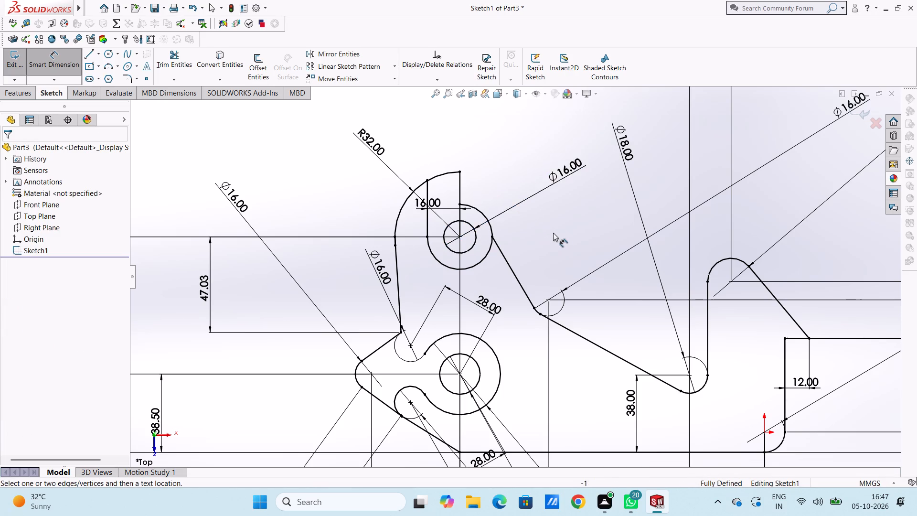
pyautogui.scroll(4, 555, 235)
pyautogui.press('Escape')
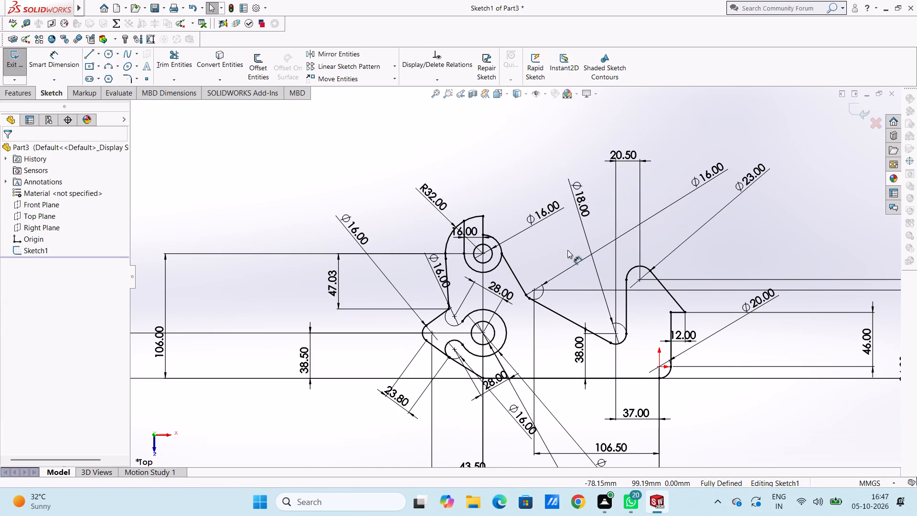
pyautogui.press('Escape')
# Start a Boss-Extrude of the sketch with three regions selected: the upper hook ring, main body and lower-left lobe, excluding both holes.
pyautogui.moveTo(561, 255); pyautogui.dragTo(549, 228, button='middle')
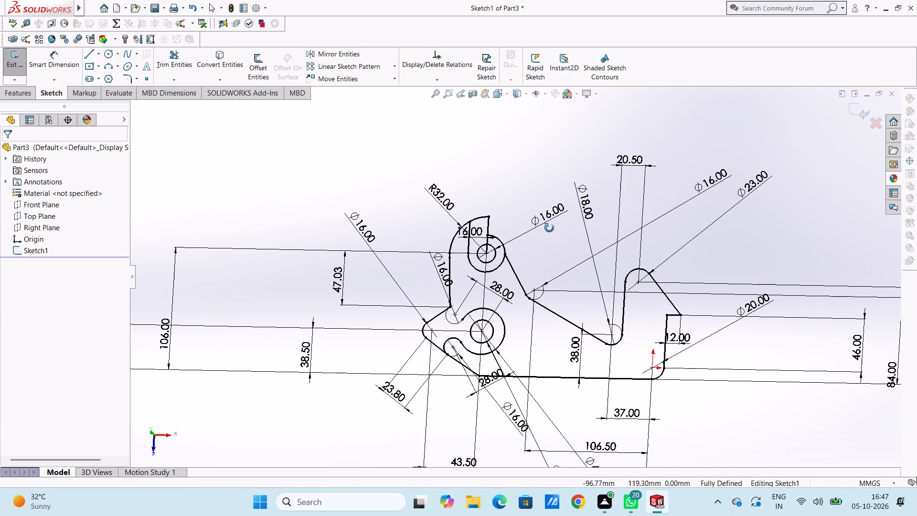
pyautogui.moveTo(549, 228); pyautogui.dragTo(549, 228, button='middle')
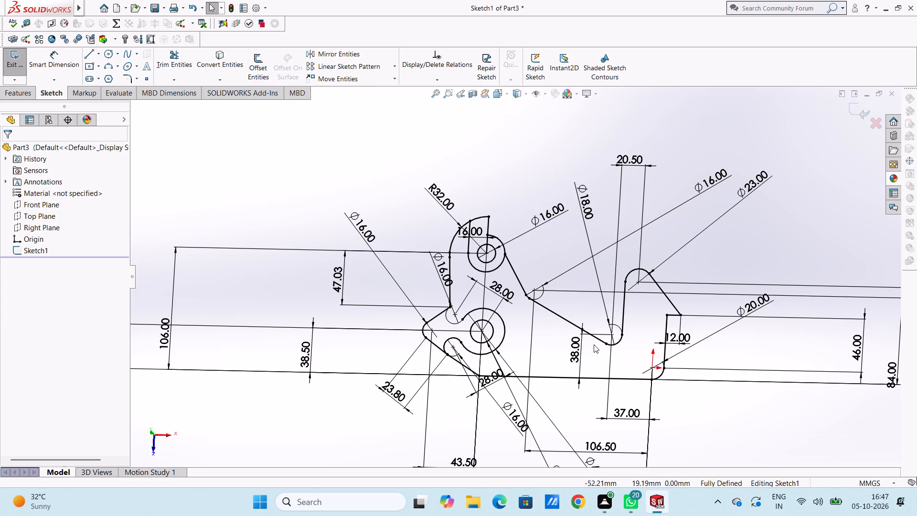
pyautogui.click(23, 93)
pyautogui.click(23, 70)
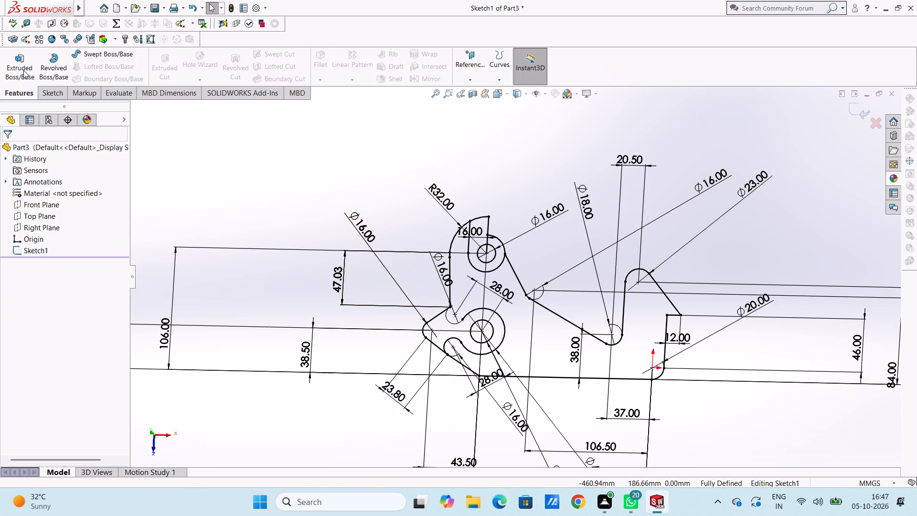
pyautogui.click(483, 222)
pyautogui.click(463, 268)
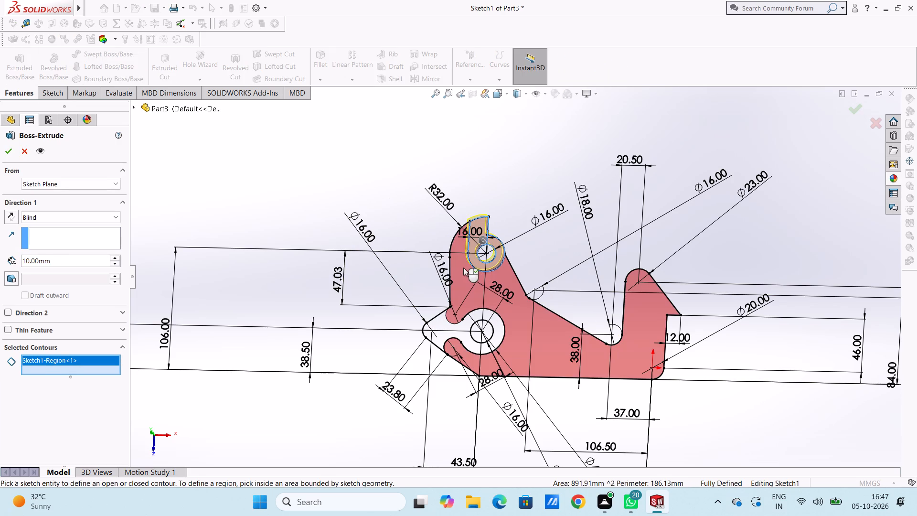
pyautogui.moveTo(527, 224); pyautogui.dragTo(537, 260, button='middle')
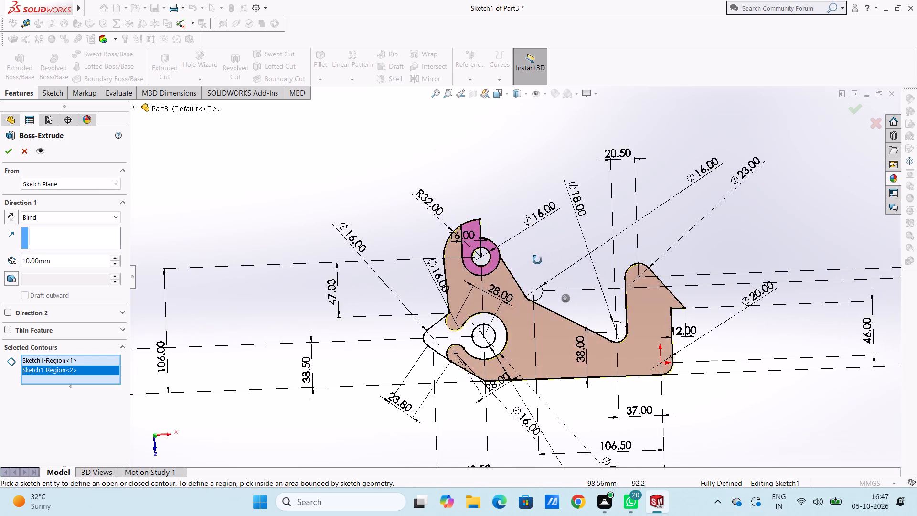
pyautogui.moveTo(537, 260); pyautogui.dragTo(445, 285, button='middle')
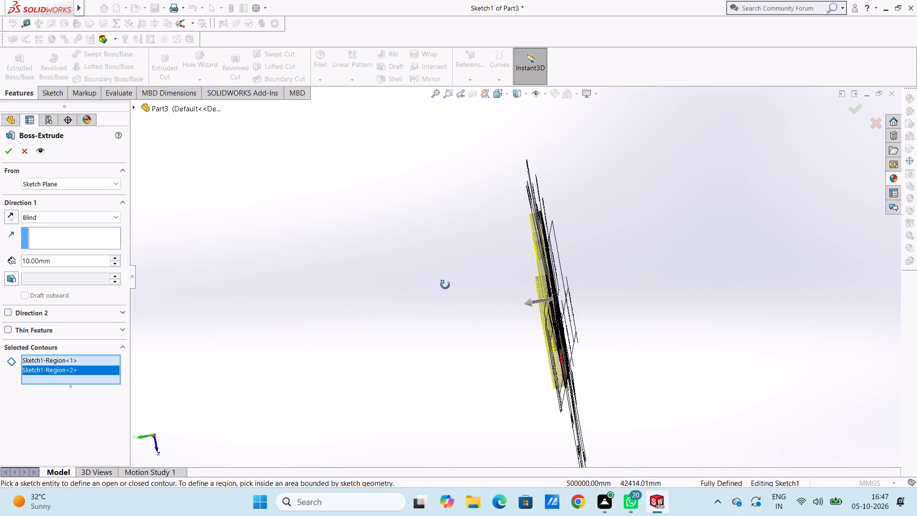
pyautogui.moveTo(445, 285); pyautogui.dragTo(565, 269, button='middle')
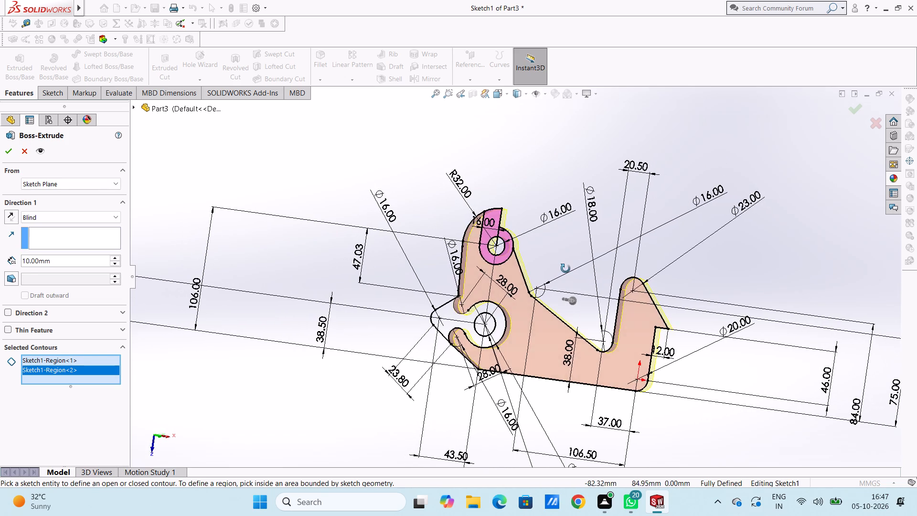
pyautogui.moveTo(565, 269); pyautogui.dragTo(472, 270, button='middle')
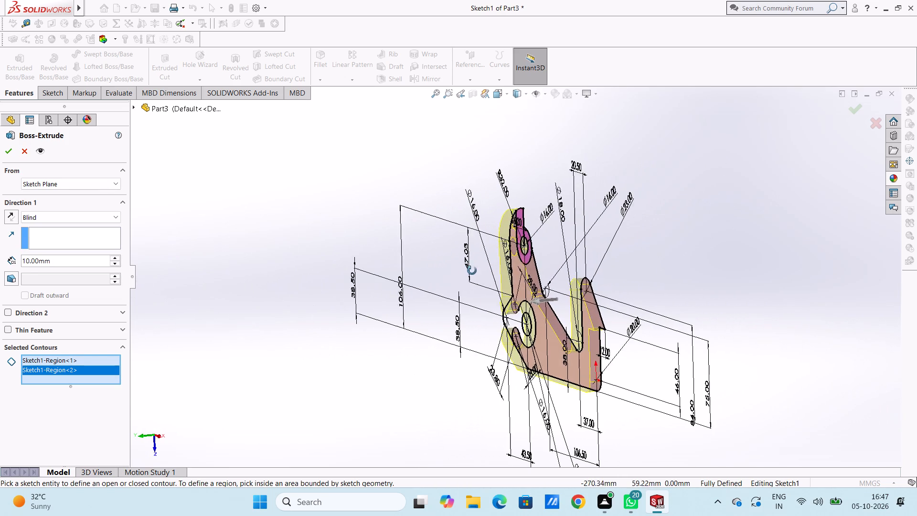
pyautogui.moveTo(472, 270); pyautogui.dragTo(594, 258, button='middle')
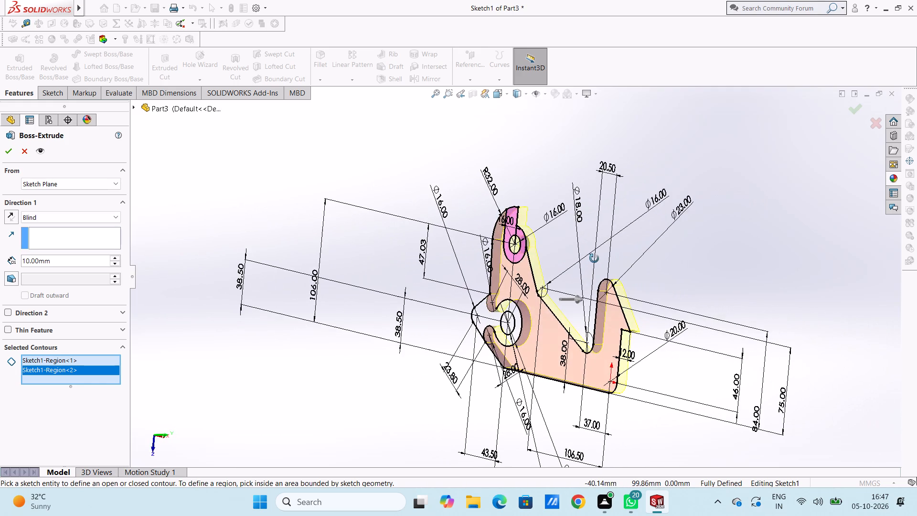
pyautogui.moveTo(594, 258); pyautogui.dragTo(545, 256, button='middle')
pyautogui.scroll(-3, 488, 338)
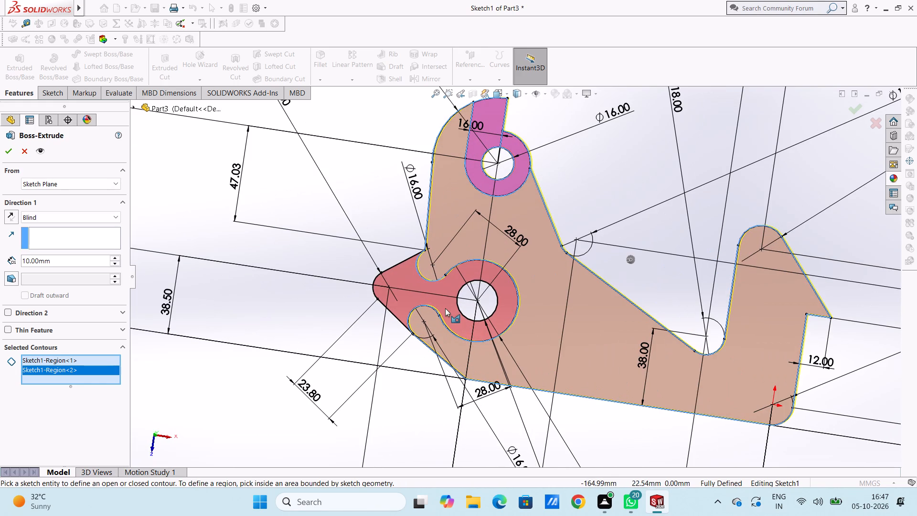
pyautogui.click(445, 308)
pyautogui.scroll(5, 445, 308)
pyautogui.scroll(2, 284, 268)
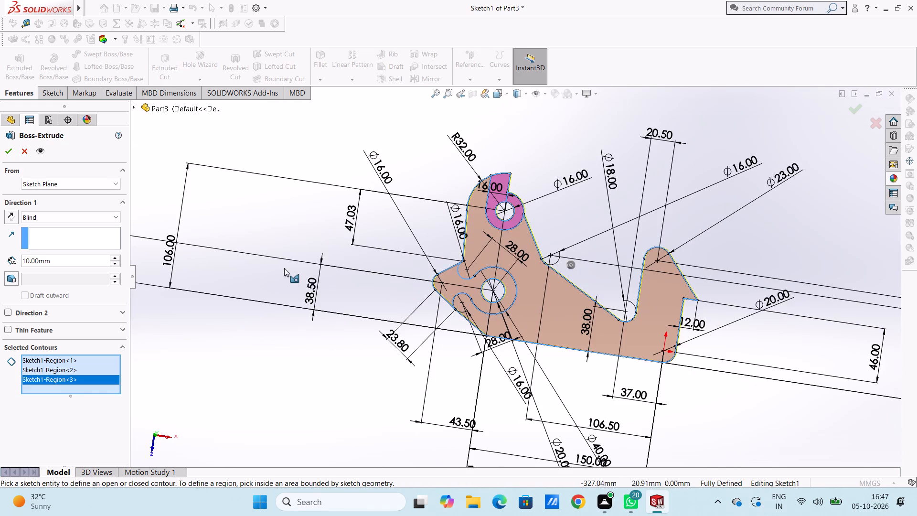
pyautogui.scroll(2, 284, 268)
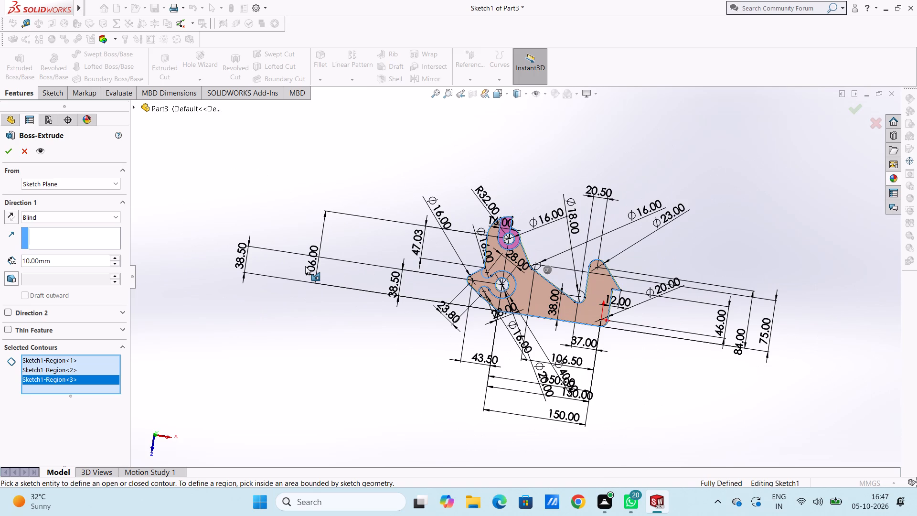
# Set the blind extrusion depth to 13 mm and complete the Boss-Extrude of the three selected regions.
pyautogui.doubleClick(74, 262)
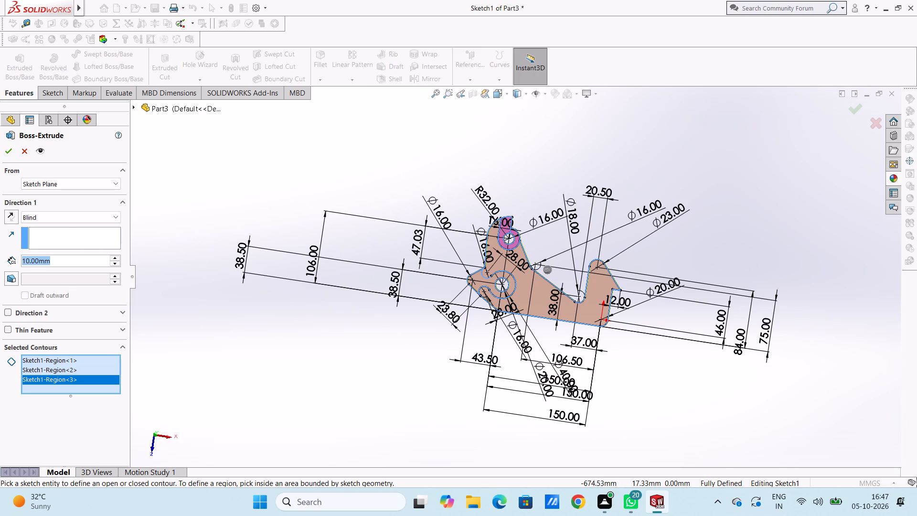
pyautogui.write('13')
pyautogui.press('Return')
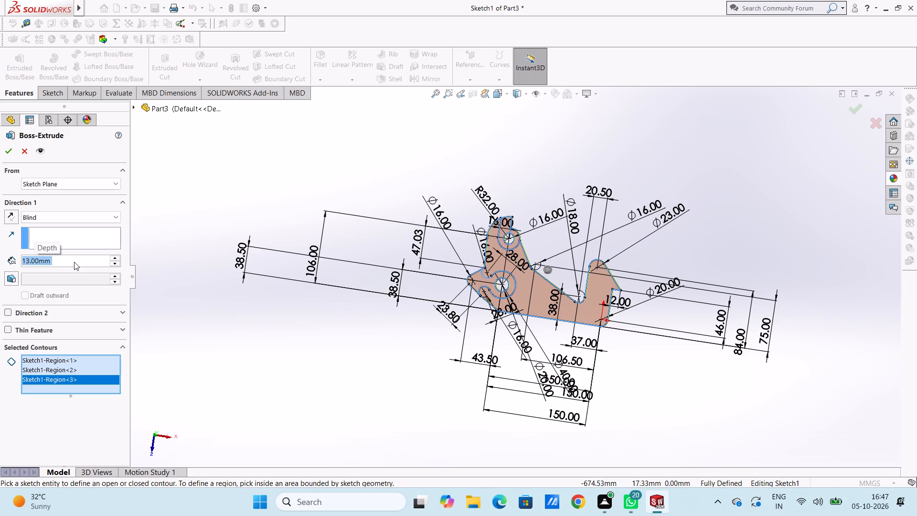
pyautogui.click(11, 157)
pyautogui.click(310, 222)
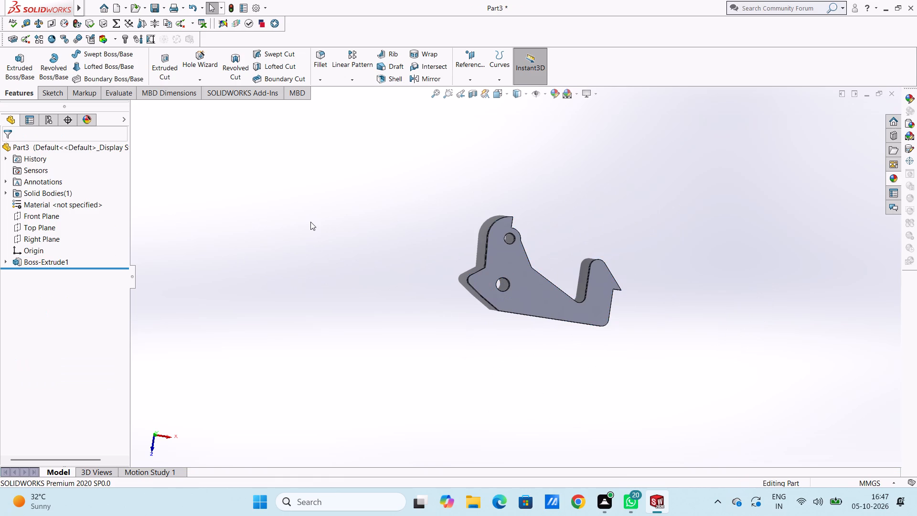
# Examine the extruded hook plate's faces, edges and two holes from several angles.
pyautogui.moveTo(333, 342); pyautogui.dragTo(320, 296, button='middle')
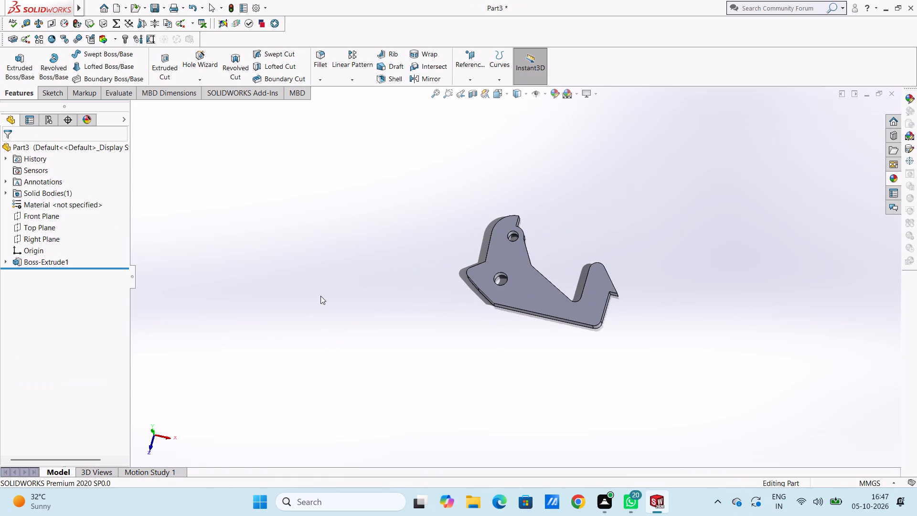
pyautogui.moveTo(324, 301); pyautogui.dragTo(371, 244, button='middle')
pyautogui.moveTo(373, 346); pyautogui.dragTo(359, 338, button='middle')
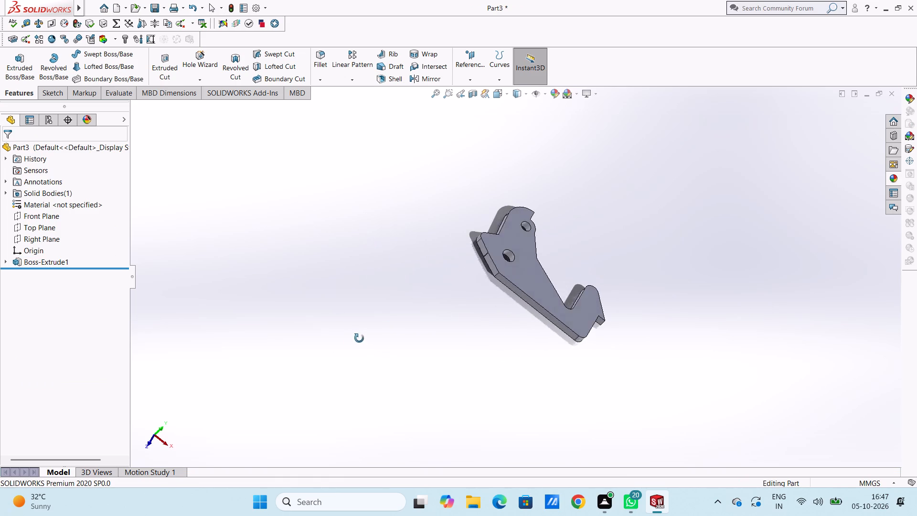
pyautogui.moveTo(359, 338); pyautogui.dragTo(357, 345, button='middle')
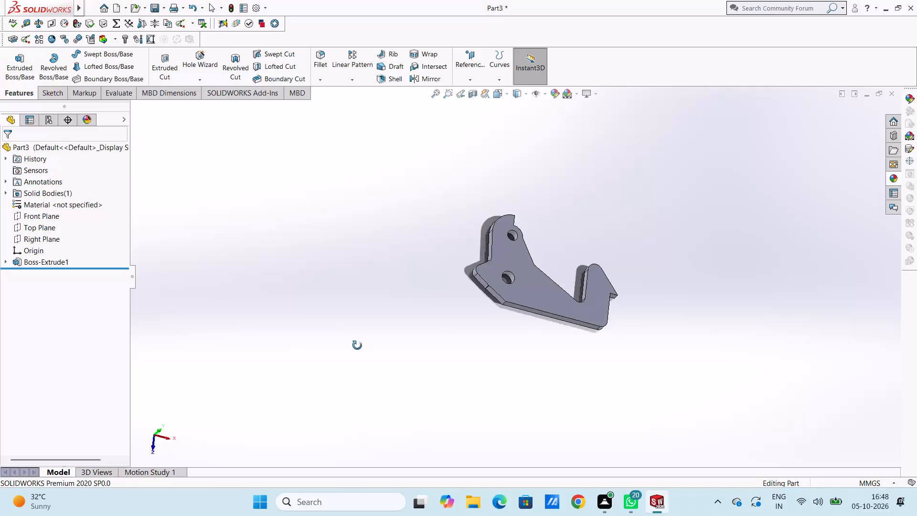
pyautogui.moveTo(357, 345); pyautogui.dragTo(384, 337, button='middle')
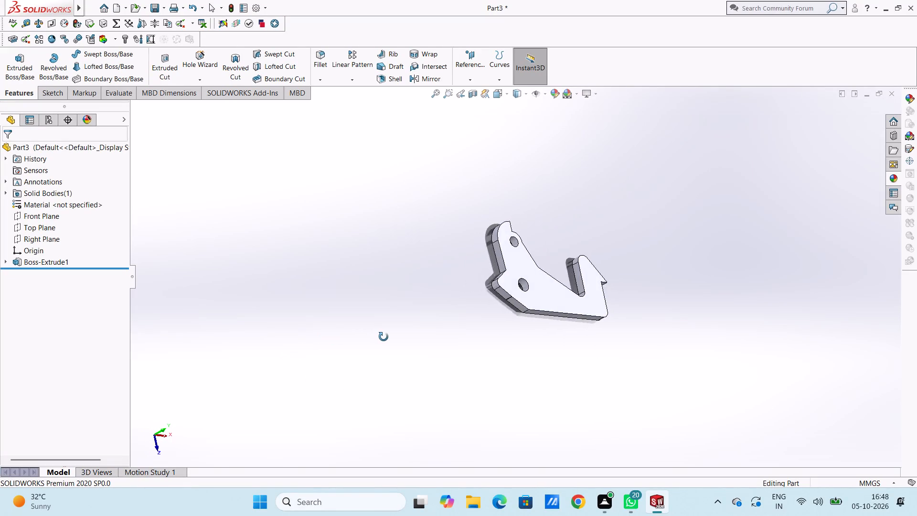
pyautogui.moveTo(384, 337); pyautogui.dragTo(409, 396, button='middle')
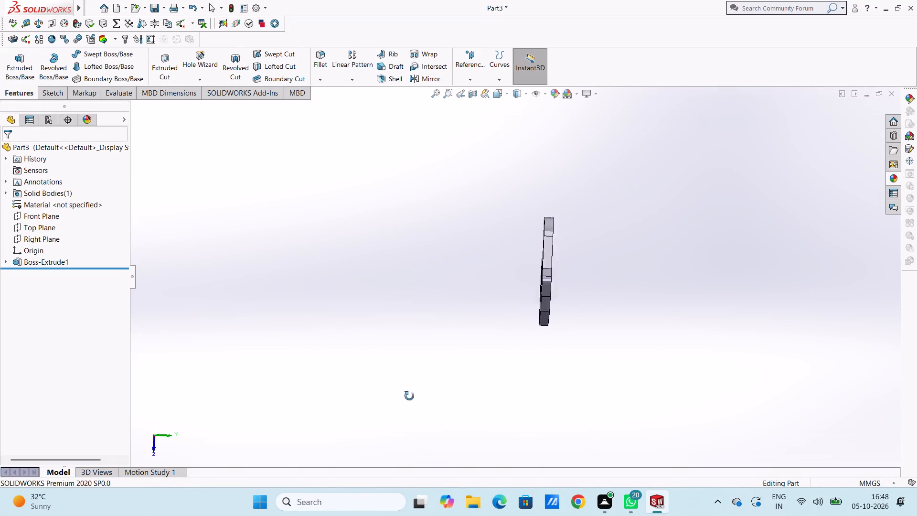
pyautogui.moveTo(409, 396); pyautogui.dragTo(334, 357, button='middle')
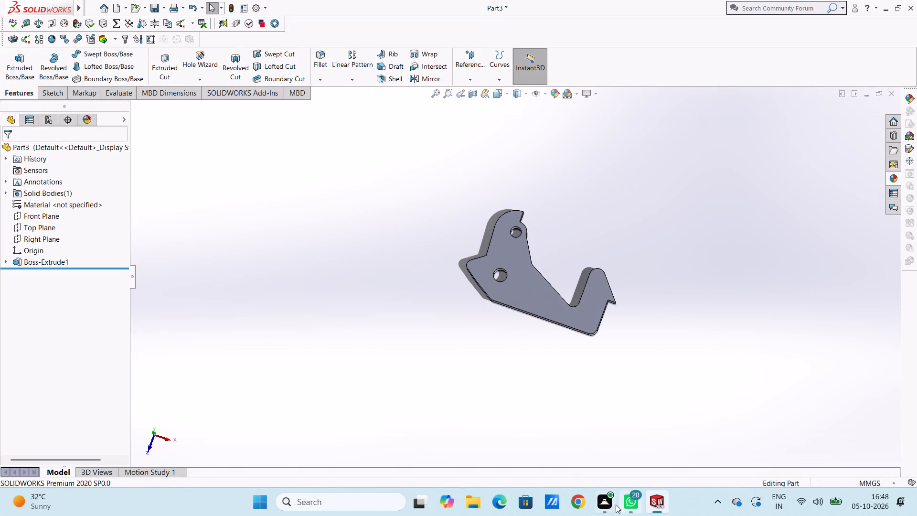
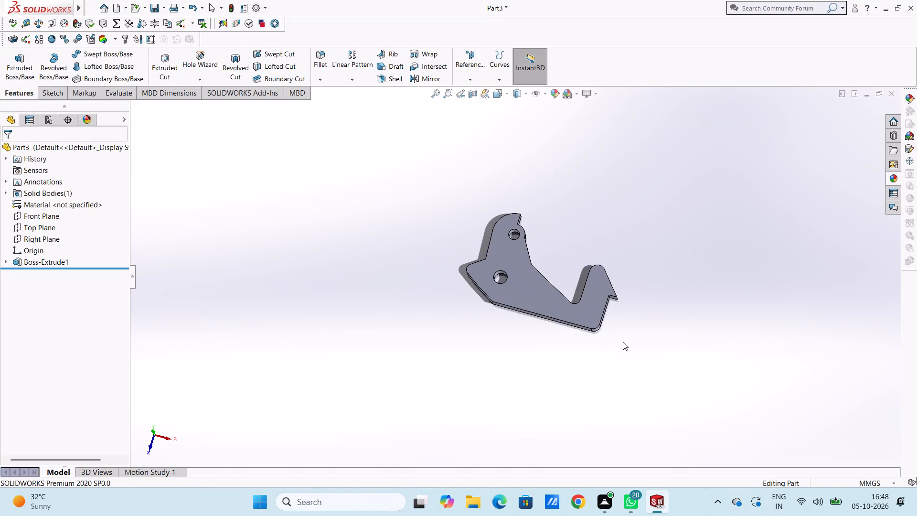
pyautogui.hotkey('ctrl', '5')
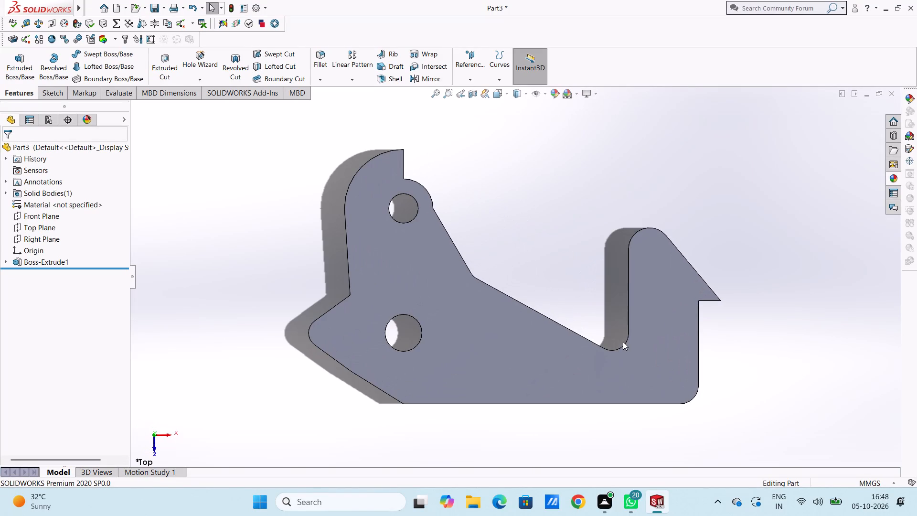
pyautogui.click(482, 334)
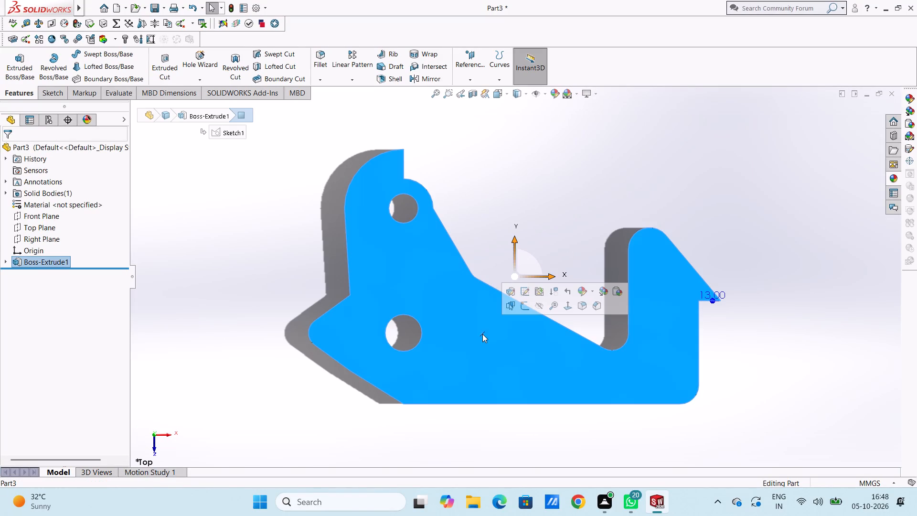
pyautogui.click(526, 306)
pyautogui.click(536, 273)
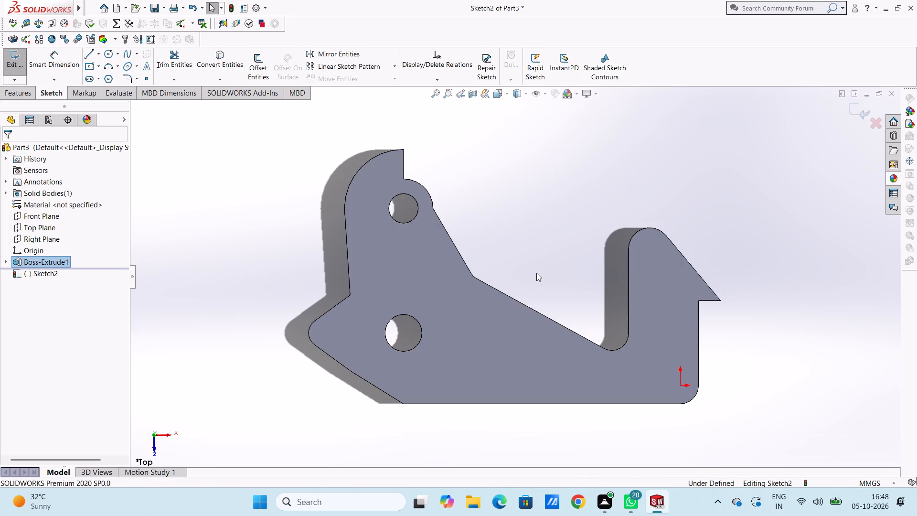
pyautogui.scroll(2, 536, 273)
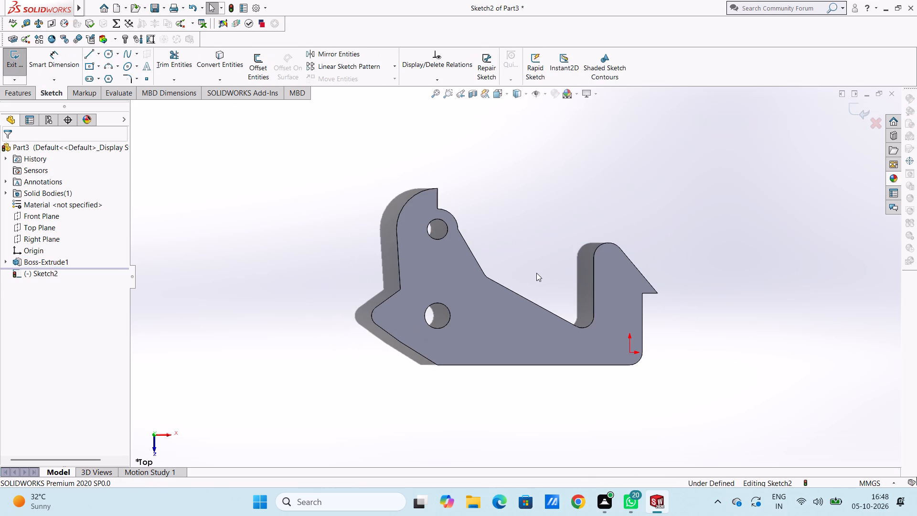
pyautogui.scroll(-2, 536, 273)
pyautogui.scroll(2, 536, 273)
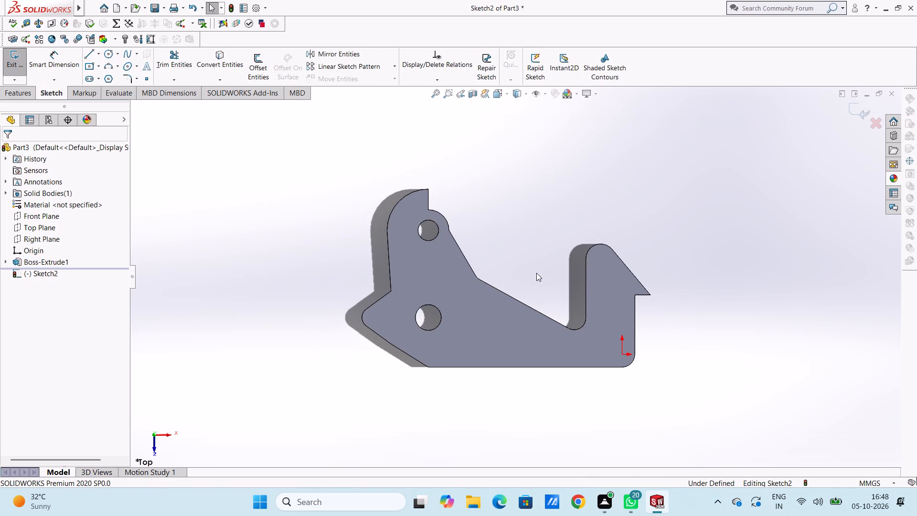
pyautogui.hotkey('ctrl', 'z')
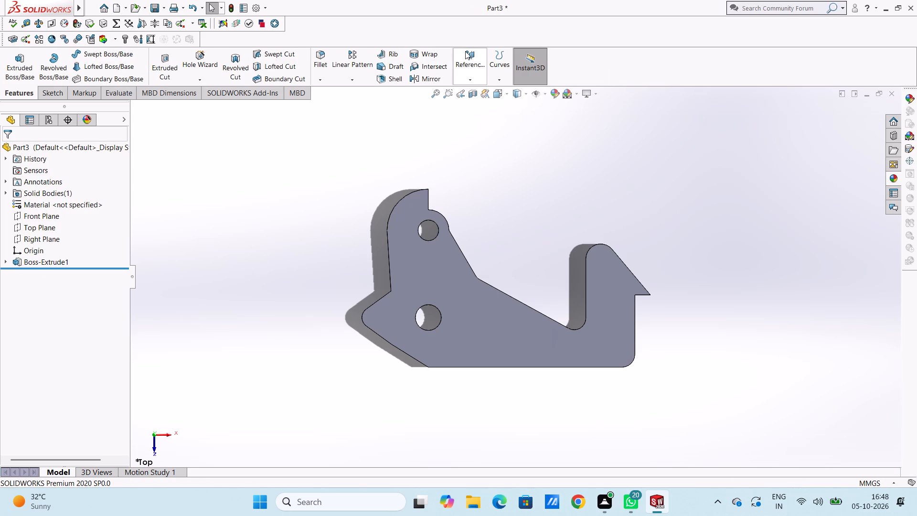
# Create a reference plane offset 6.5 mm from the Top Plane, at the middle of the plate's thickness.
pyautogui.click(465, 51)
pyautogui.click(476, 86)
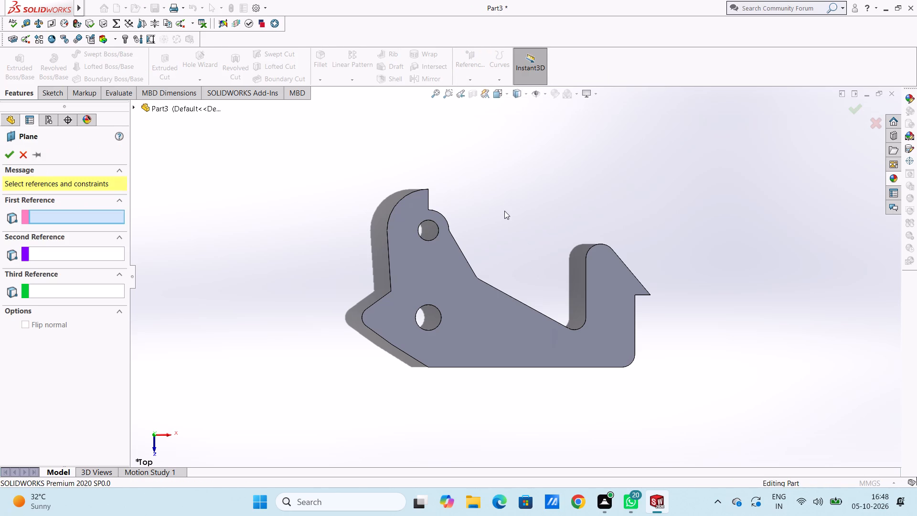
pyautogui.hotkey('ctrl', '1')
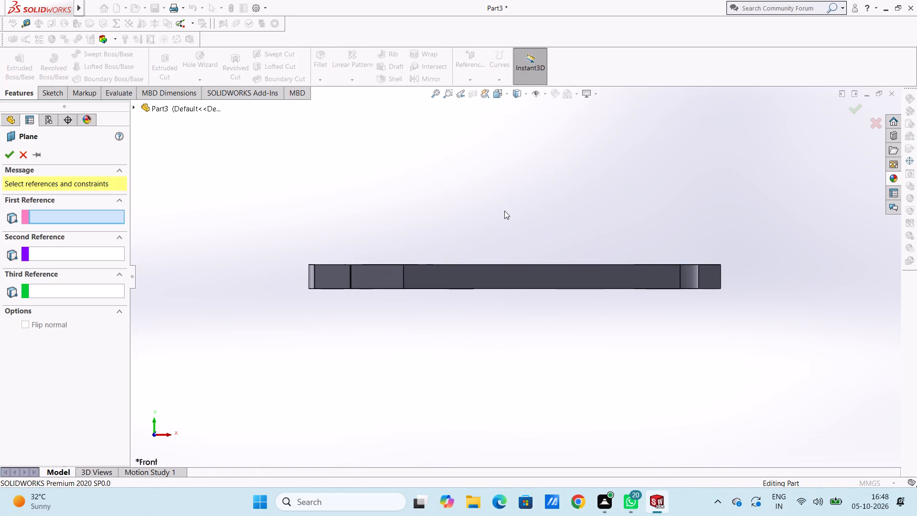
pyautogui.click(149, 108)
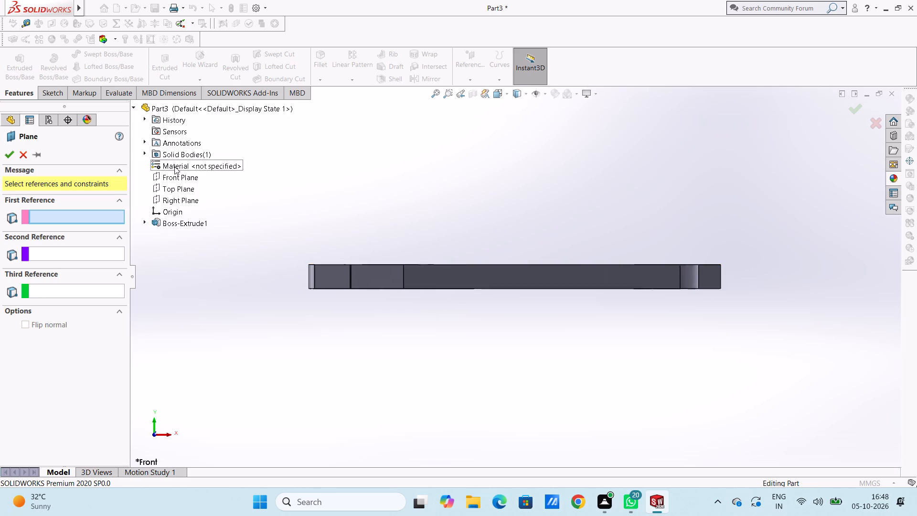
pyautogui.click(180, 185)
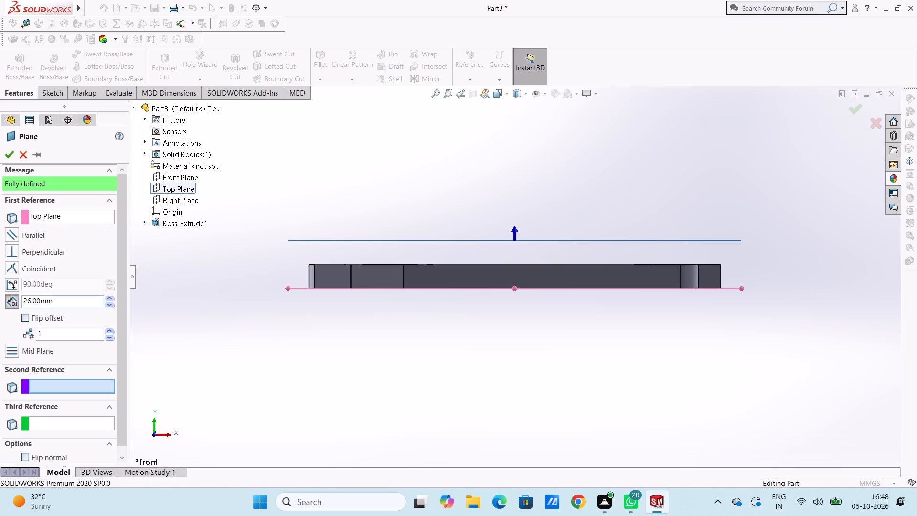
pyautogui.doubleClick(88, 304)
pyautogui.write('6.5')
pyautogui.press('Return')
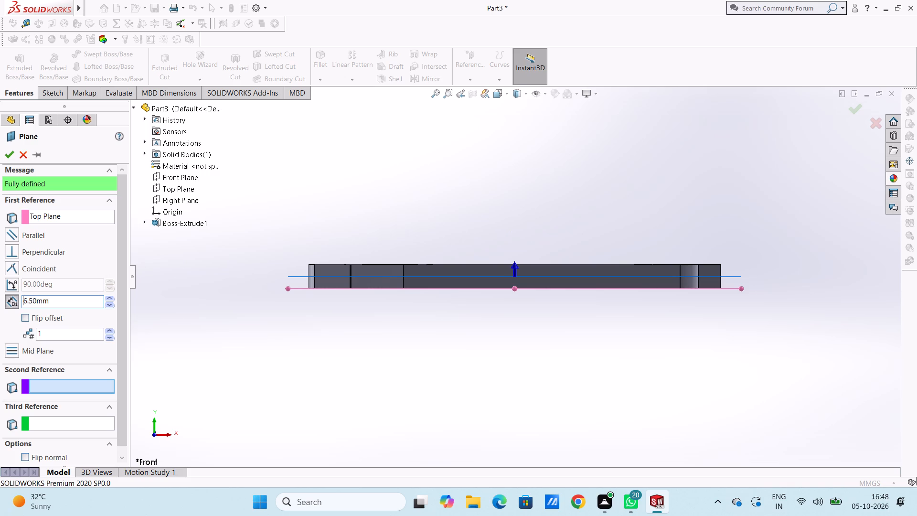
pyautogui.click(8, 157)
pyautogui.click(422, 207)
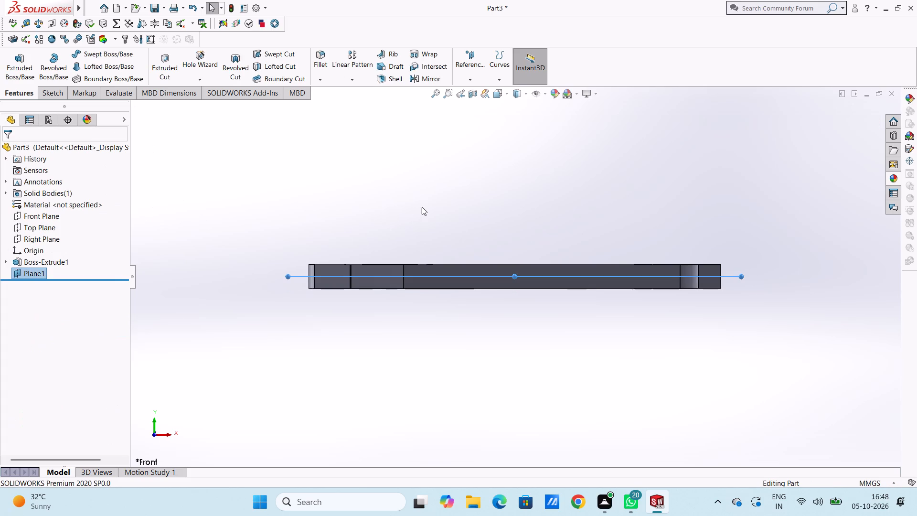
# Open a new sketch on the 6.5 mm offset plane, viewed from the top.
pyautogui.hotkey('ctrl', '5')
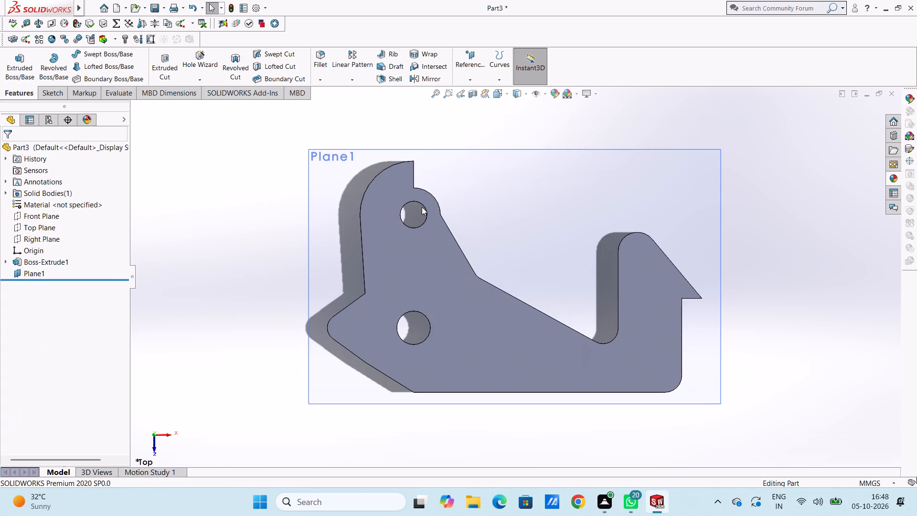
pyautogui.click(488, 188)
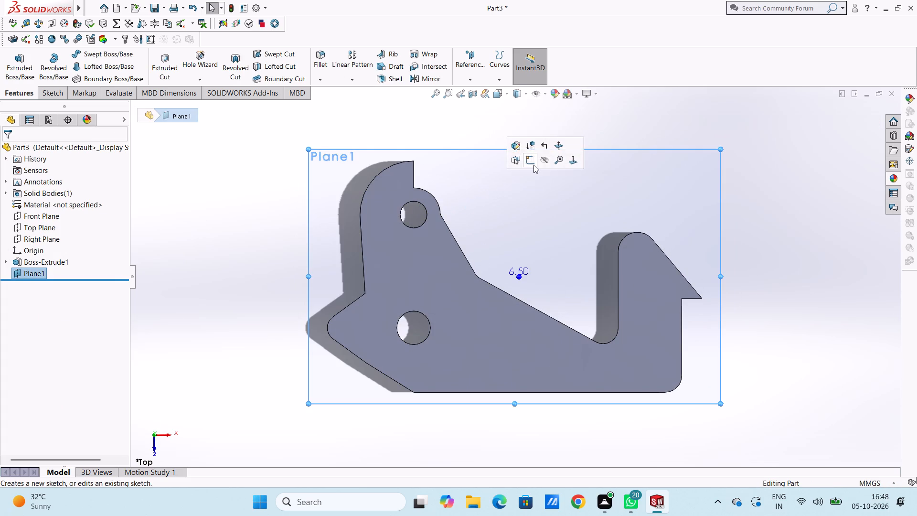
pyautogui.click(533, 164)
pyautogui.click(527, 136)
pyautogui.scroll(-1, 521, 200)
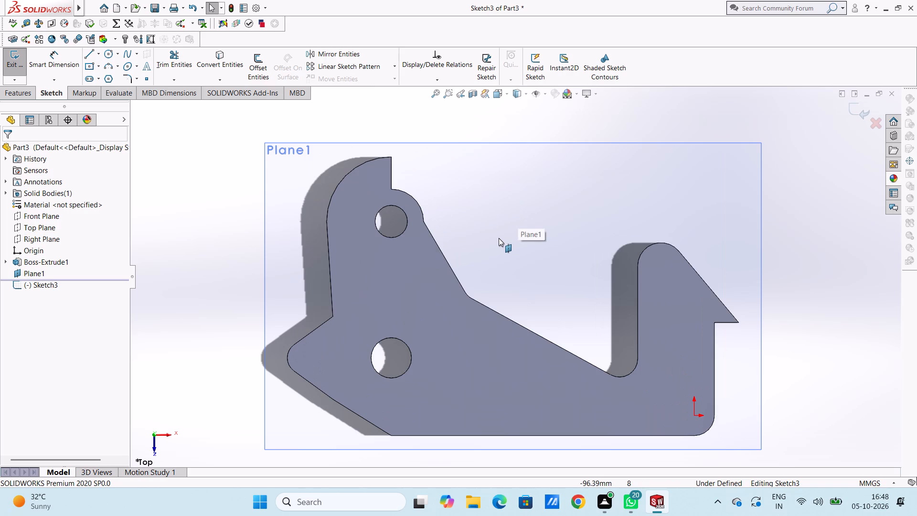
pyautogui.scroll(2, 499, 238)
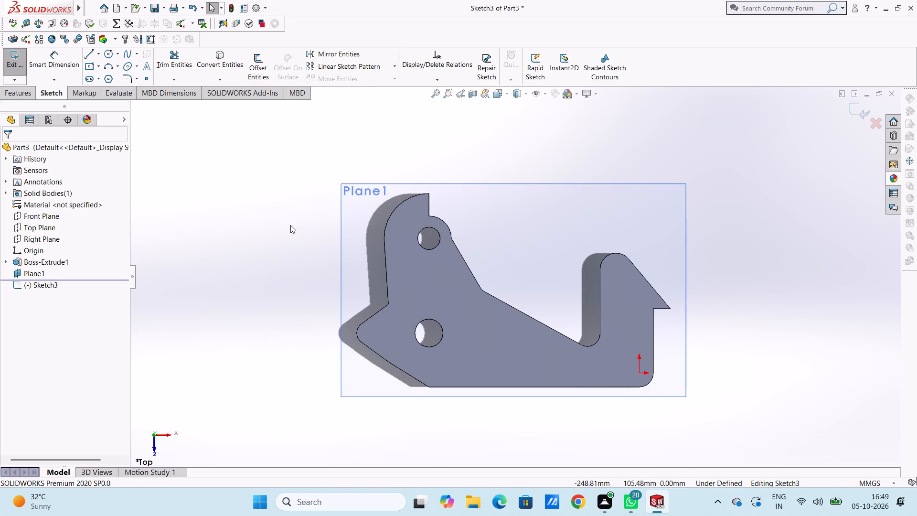
# Undo the new sketch, the offset plane and the Boss-Extrude, going back into the hook profile sketch.
pyautogui.hotkey('ctrl', 'z')
pyautogui.hotkey('ctrl', 'z')
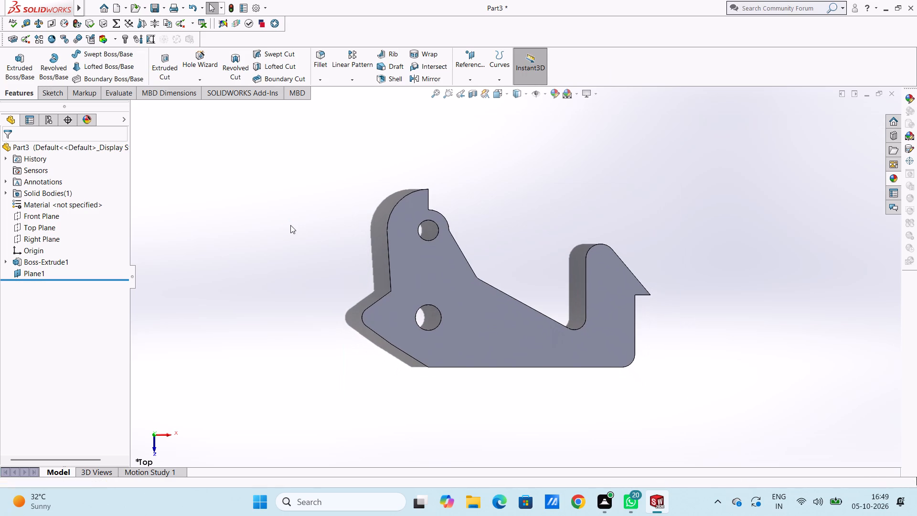
pyautogui.hotkey('ctrl', 'z')
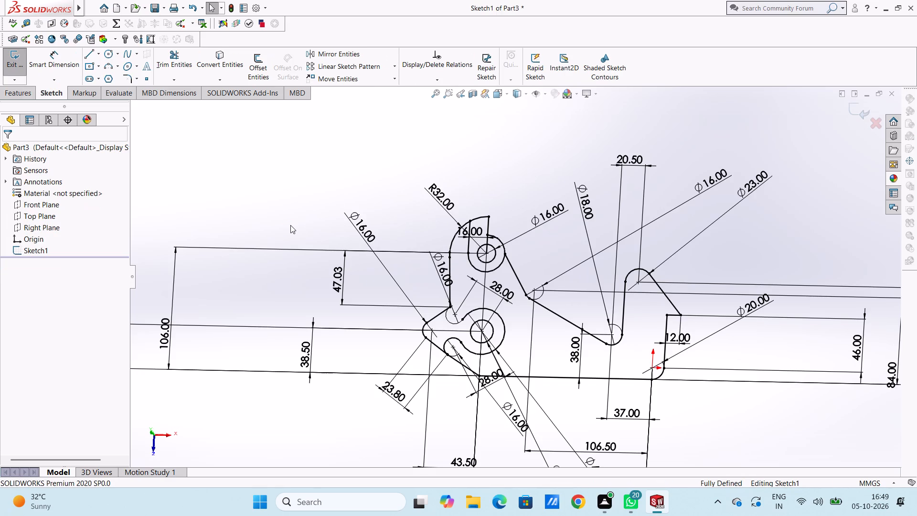
# Replace the slanted line between the upper ring and the inner corner arc with a newly drawn line about 48 mm long.
pyautogui.scroll(-3, 544, 281)
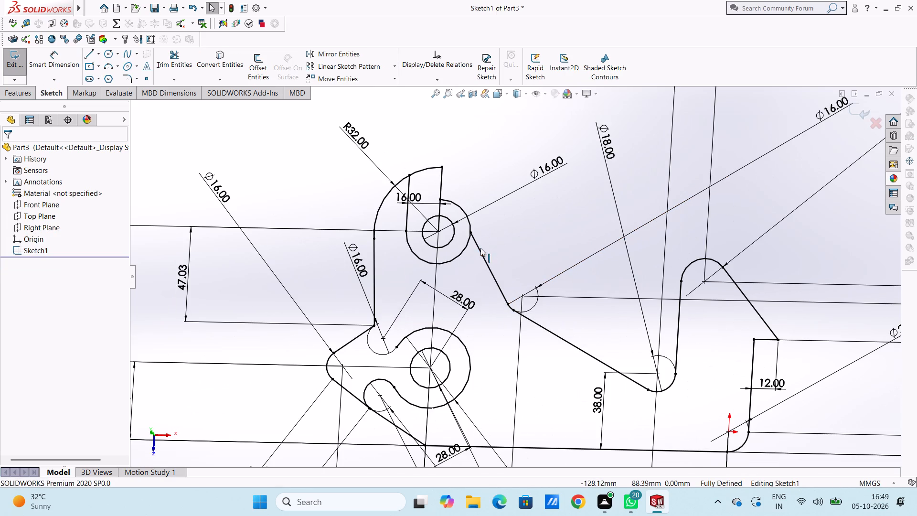
pyautogui.click(482, 251)
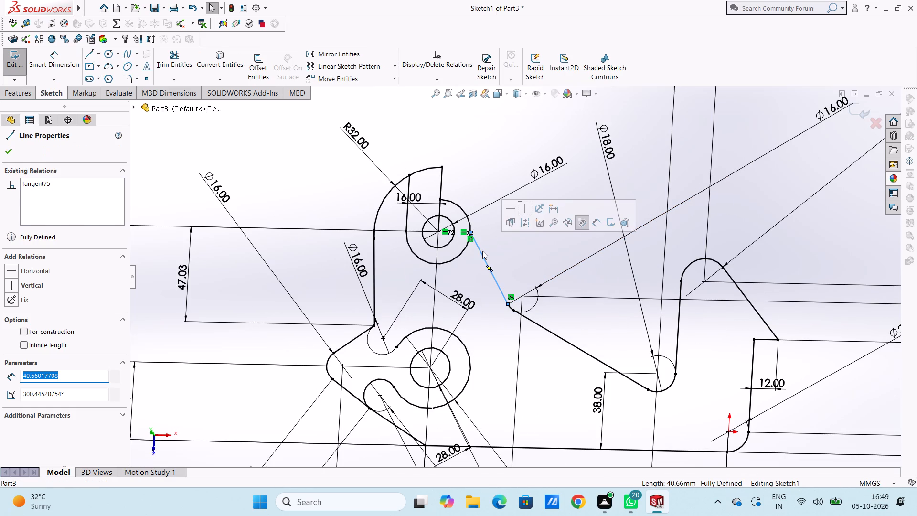
pyautogui.press('Delete')
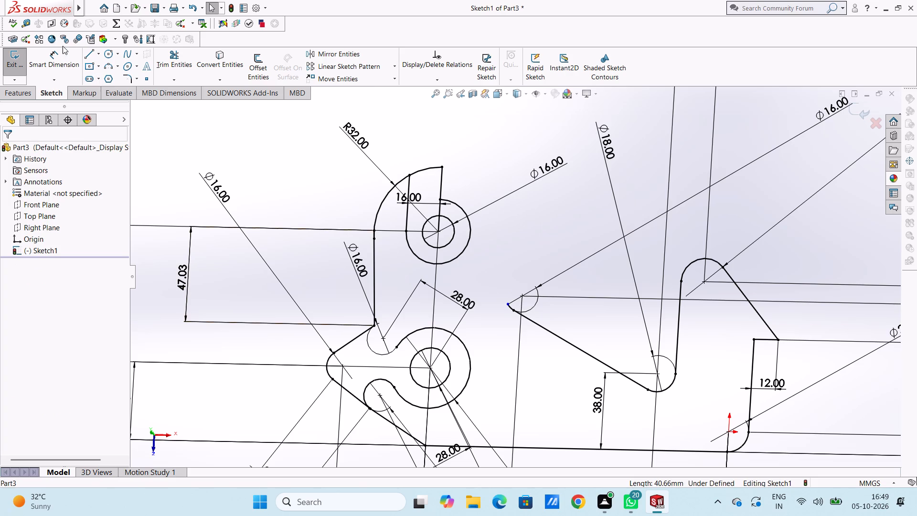
pyautogui.click(86, 54)
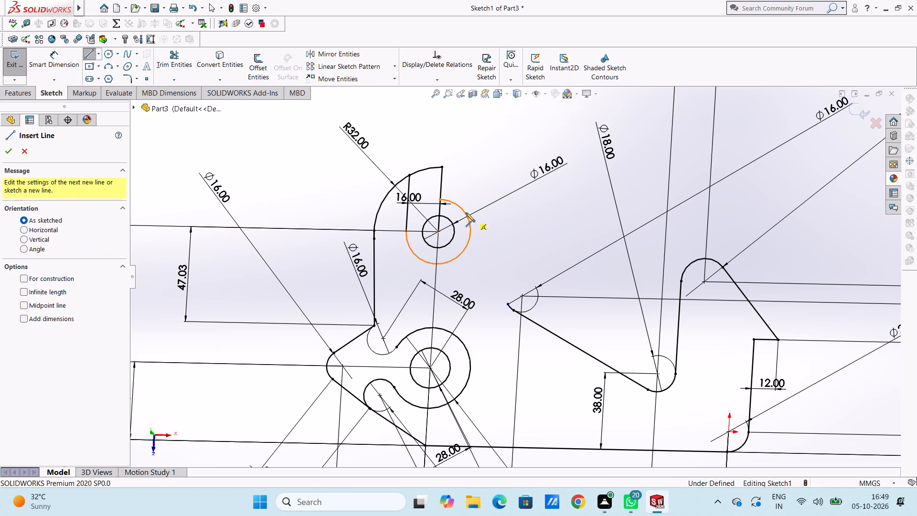
pyautogui.click(465, 213)
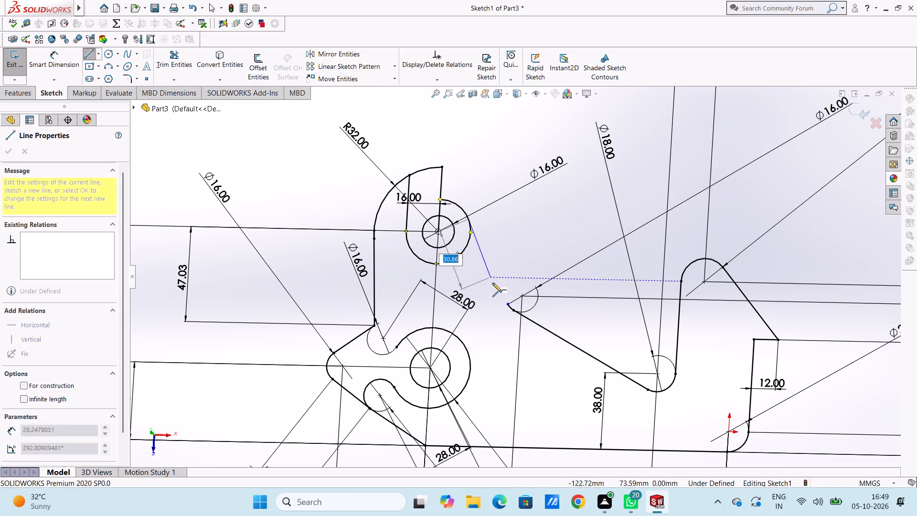
pyautogui.click(508, 305)
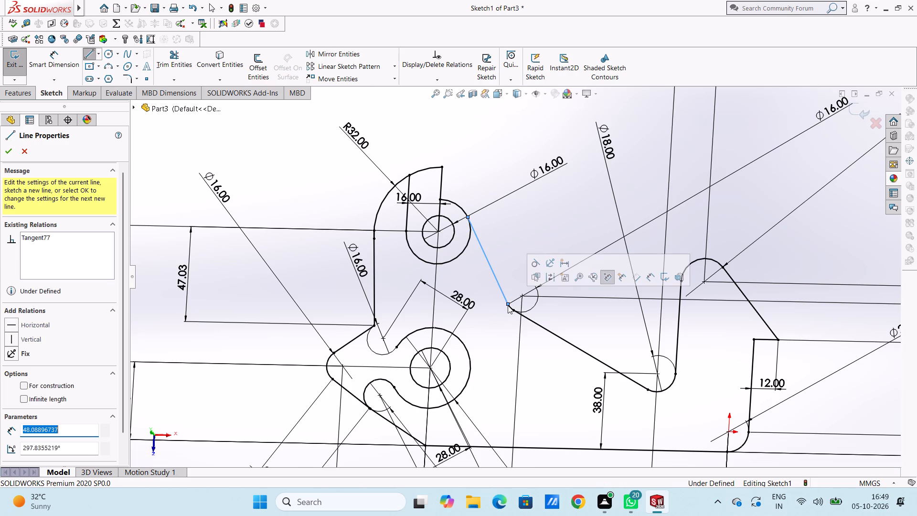
pyautogui.press('Escape')
pyautogui.press('Escape')
pyautogui.press('Escape')
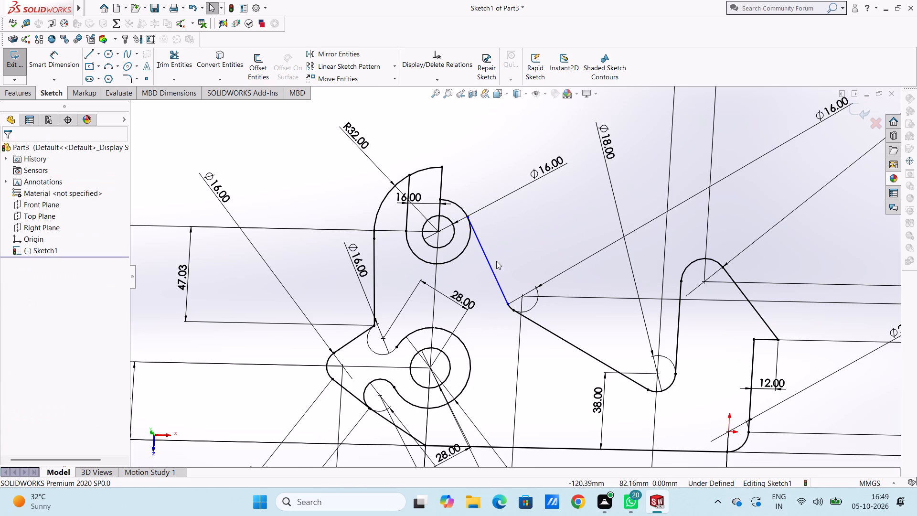
# Make the redrawn slanted line tangent to the upper ring's outer arc and to the small inner corner arc.
pyautogui.click(492, 266)
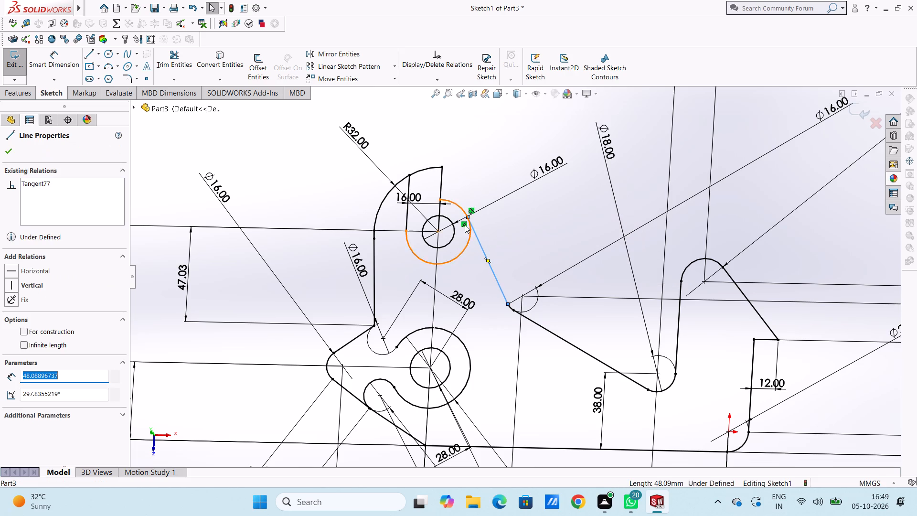
pyautogui.keyDown('ctrl'); pyautogui.click(456, 206); pyautogui.keyUp('ctrl')
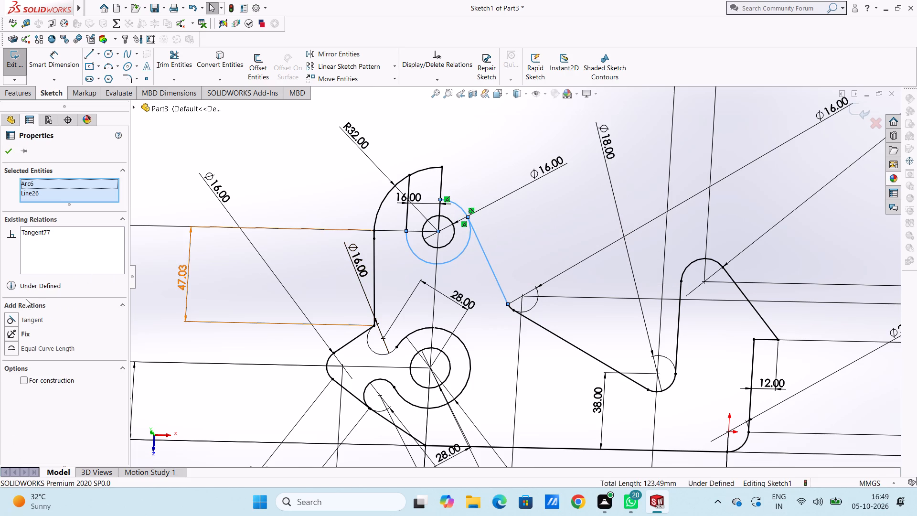
pyautogui.click(11, 317)
pyautogui.click(272, 168)
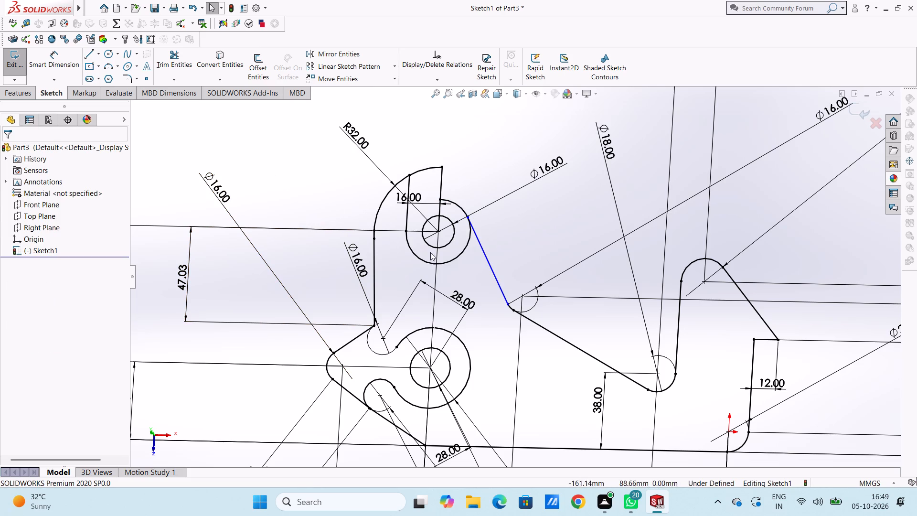
pyautogui.click(498, 280)
pyautogui.scroll(-6, 521, 322)
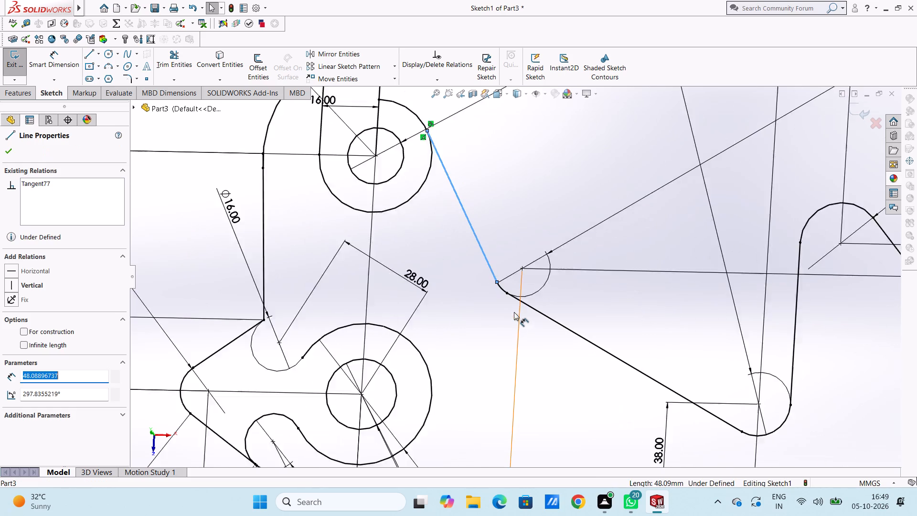
pyautogui.scroll(-5, 503, 290)
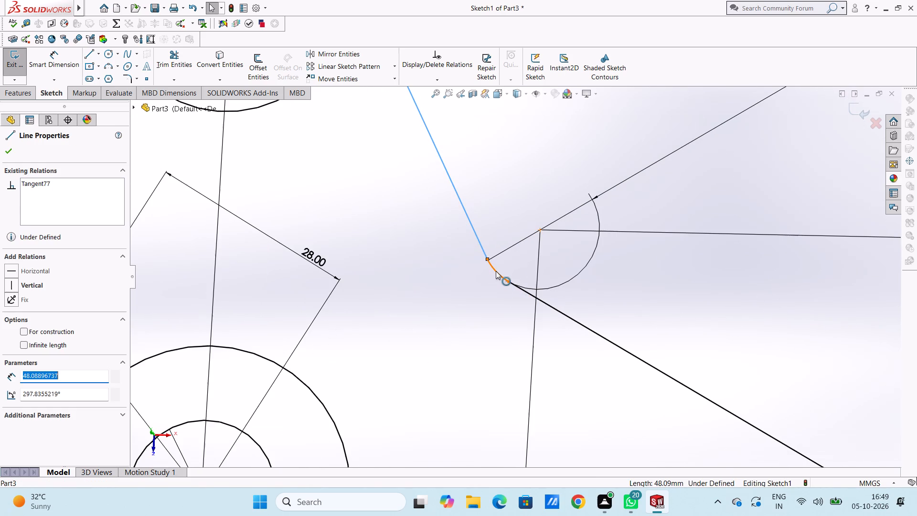
pyautogui.keyDown('ctrl'); pyautogui.click(496, 271); pyautogui.keyUp('ctrl')
pyautogui.click(8, 318)
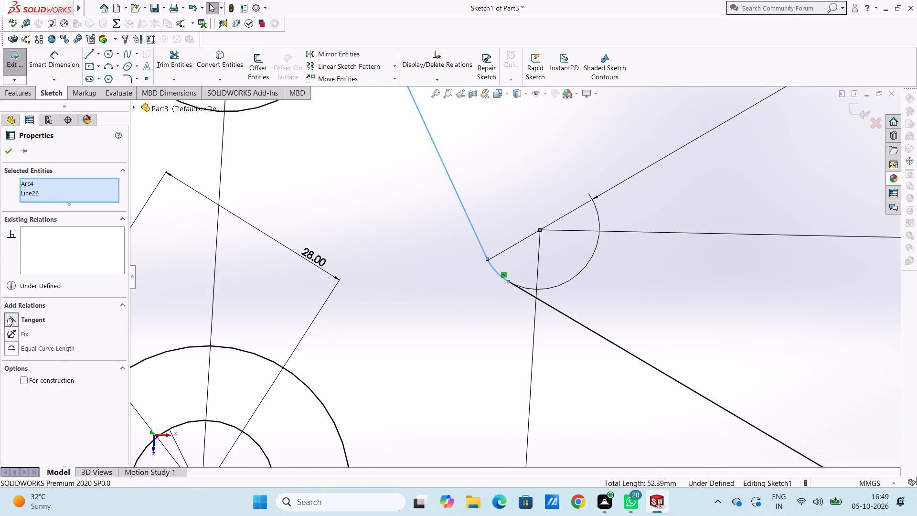
pyautogui.click(376, 311)
# Extrude the three regions that make up the hook profile 13 mm blind, leaving the two inner hole circles open.
pyautogui.scroll(6, 421, 292)
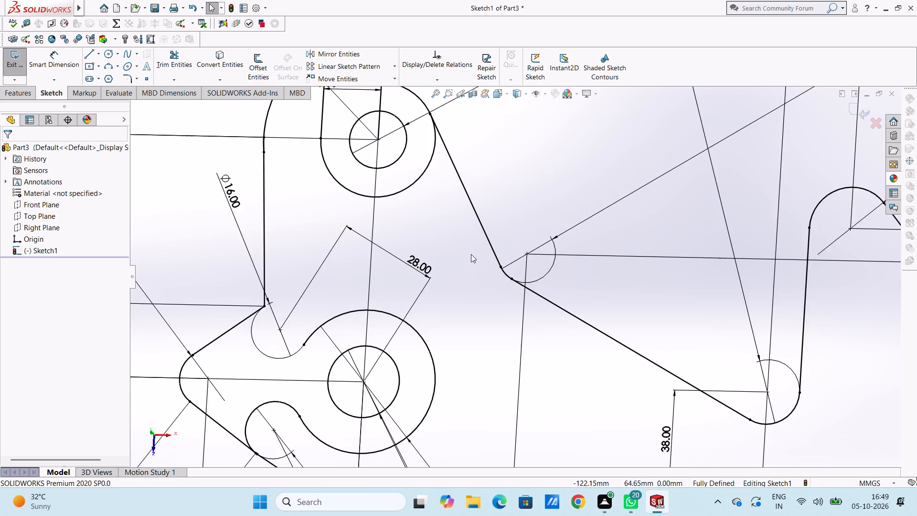
pyautogui.scroll(5, 471, 254)
pyautogui.scroll(2, 531, 231)
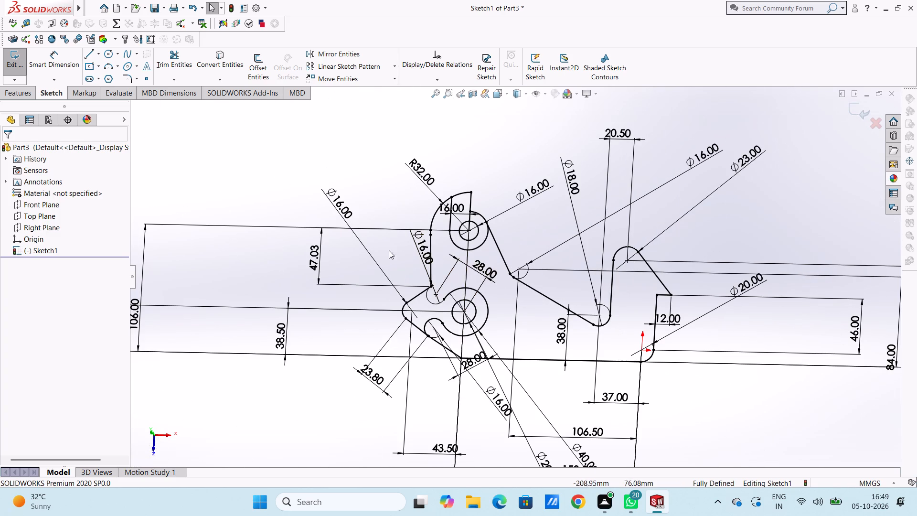
pyautogui.click(30, 97)
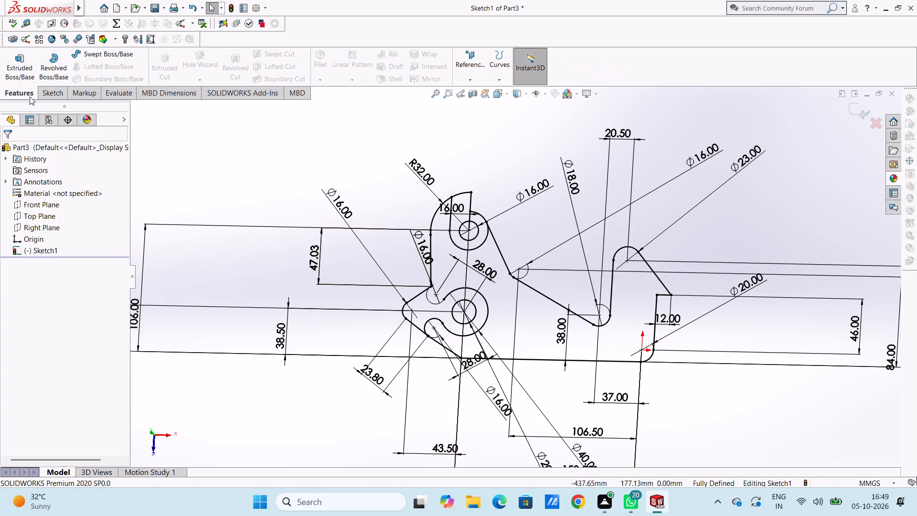
pyautogui.click(24, 67)
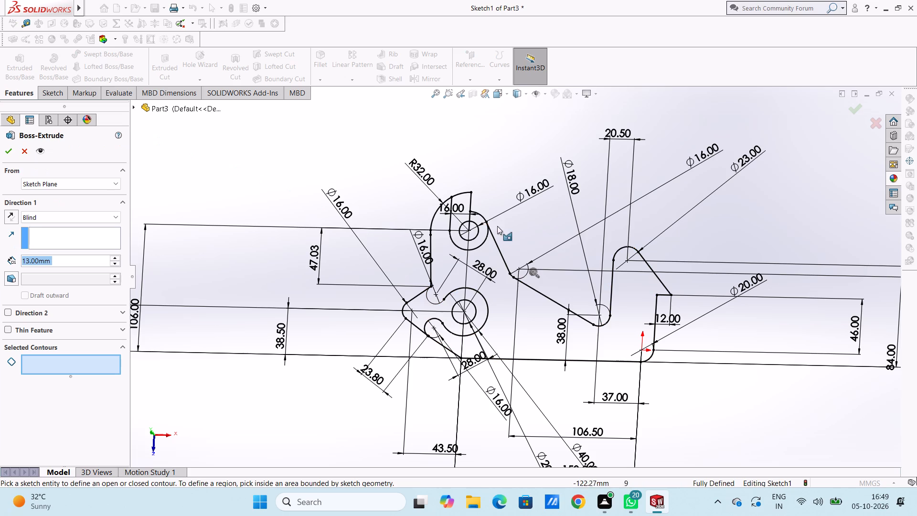
pyautogui.click(464, 204)
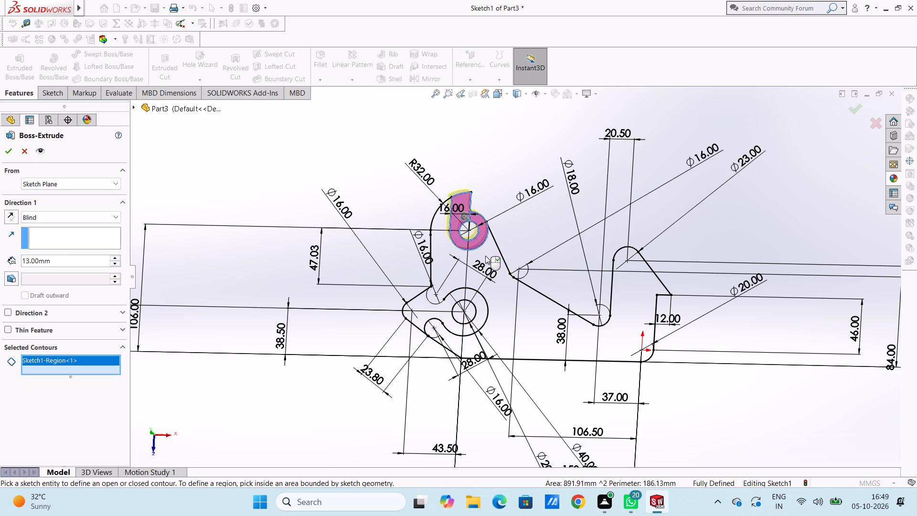
pyautogui.click(486, 256)
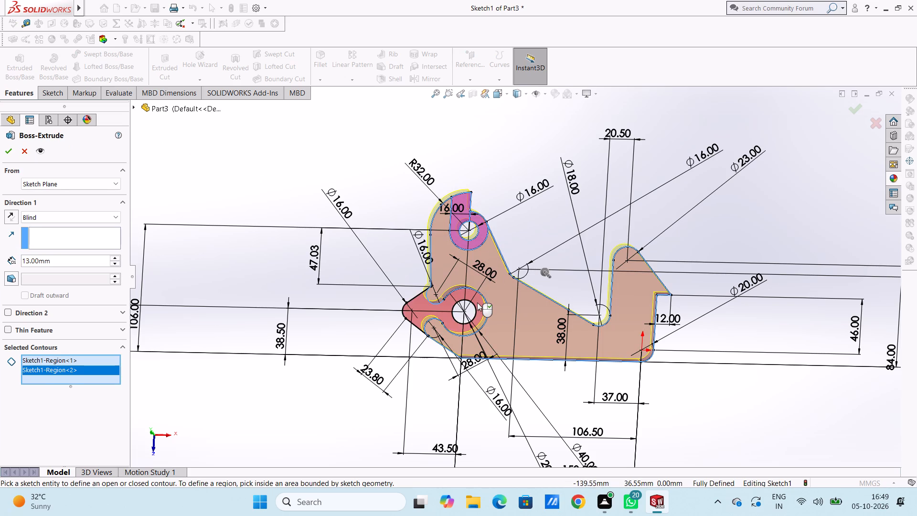
pyautogui.click(477, 302)
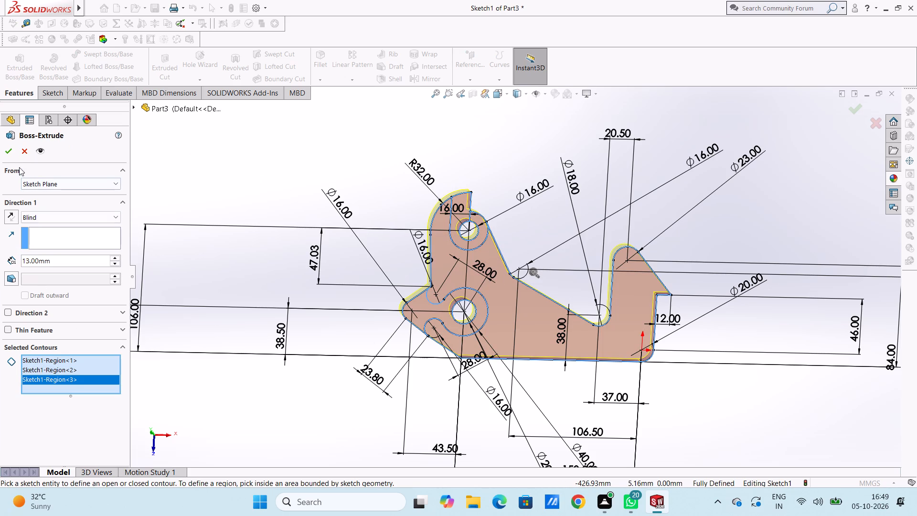
pyautogui.click(13, 153)
pyautogui.click(207, 193)
pyautogui.moveTo(277, 204); pyautogui.dragTo(299, 276, button='middle')
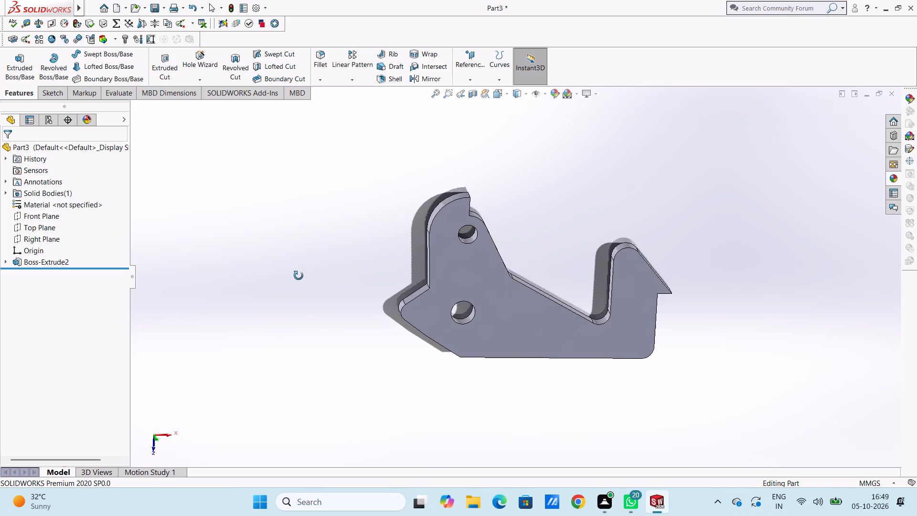
pyautogui.moveTo(299, 276); pyautogui.dragTo(283, 216, button='middle')
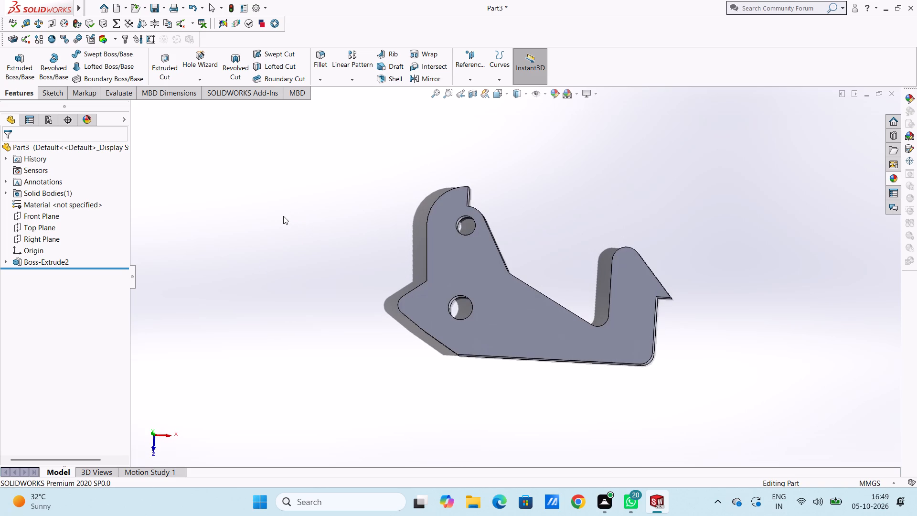
# Create a reference plane offset 6.5 mm from the Top Plane, through the middle of the plate's thickness.
pyautogui.hotkey('ctrl', '1')
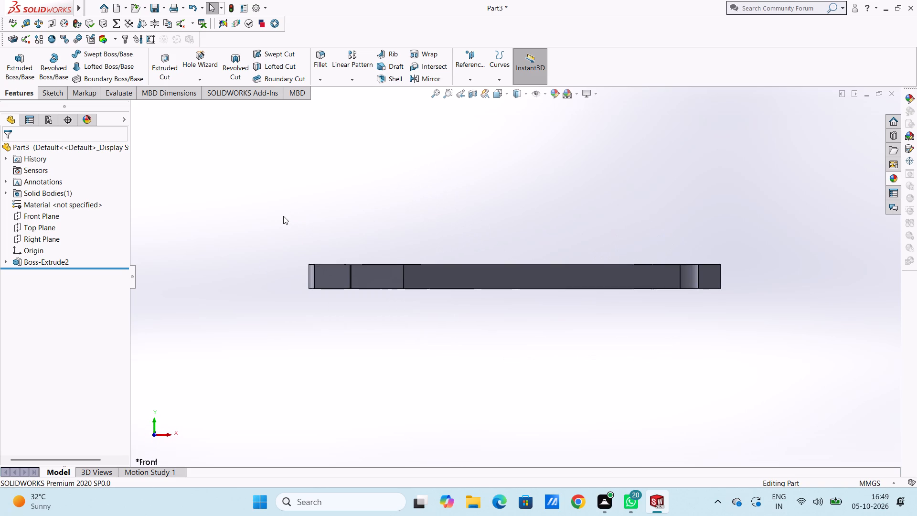
pyautogui.click(480, 55)
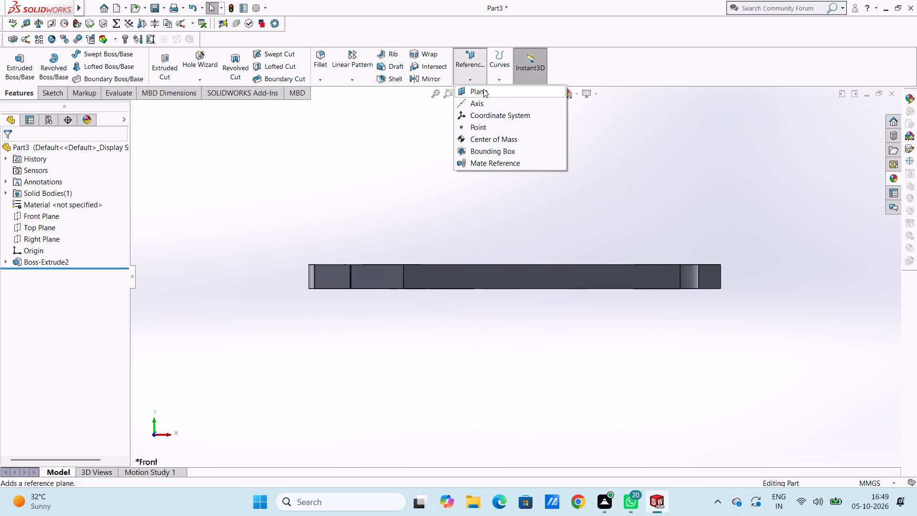
pyautogui.click(483, 89)
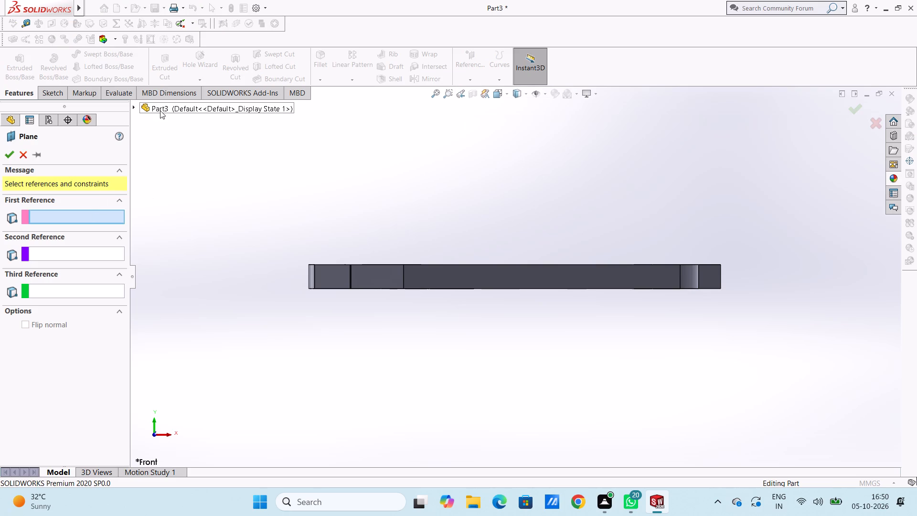
pyautogui.click(160, 110)
pyautogui.click(170, 186)
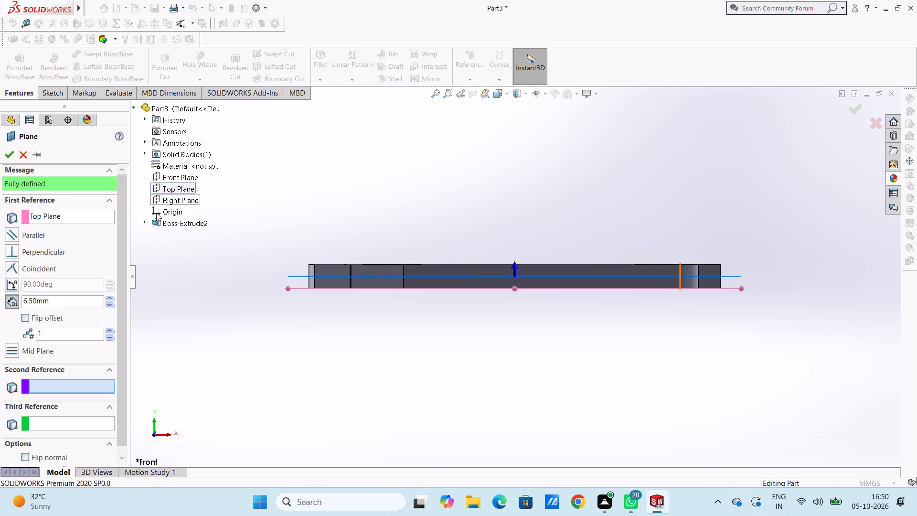
pyautogui.click(14, 156)
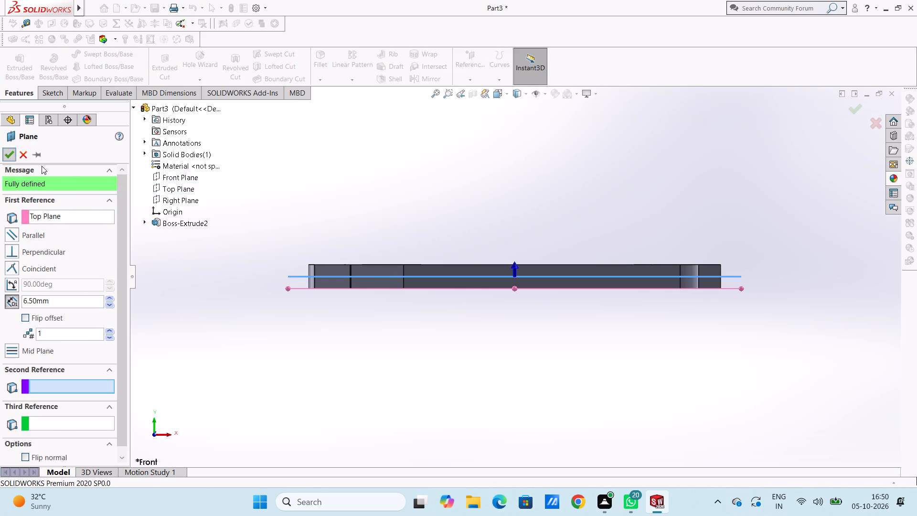
pyautogui.click(367, 181)
# Open a new sketch on the 6.5 mm offset plane, viewed from the top.
pyautogui.hotkey('ctrl', '5')
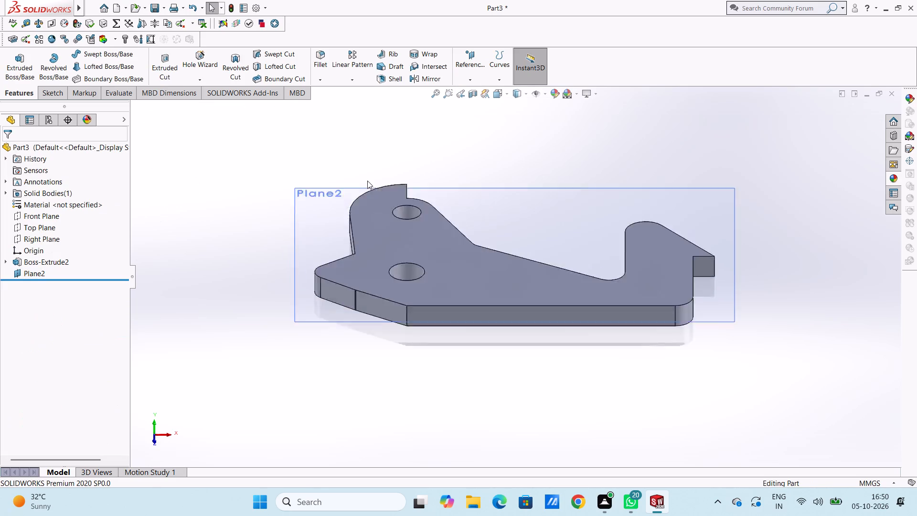
pyautogui.click(486, 181)
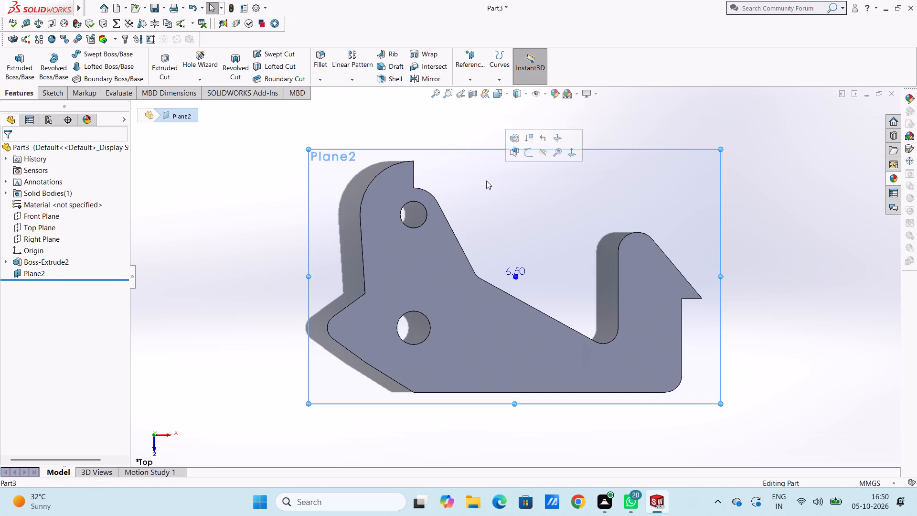
pyautogui.click(529, 155)
pyautogui.click(484, 134)
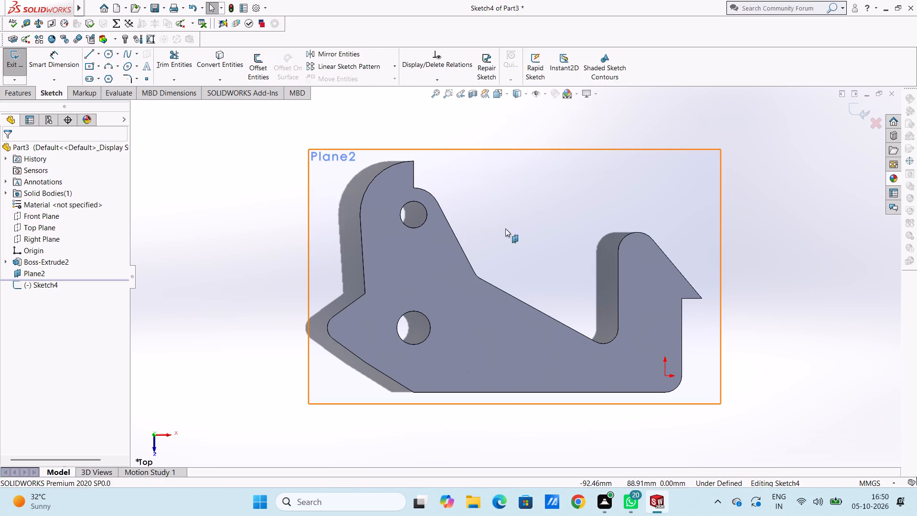
# Sketch three concentric circles centred on the upper hole with radii of 8, 16 and 32 mm, matching the plate's existing edges.
pyautogui.click(107, 53)
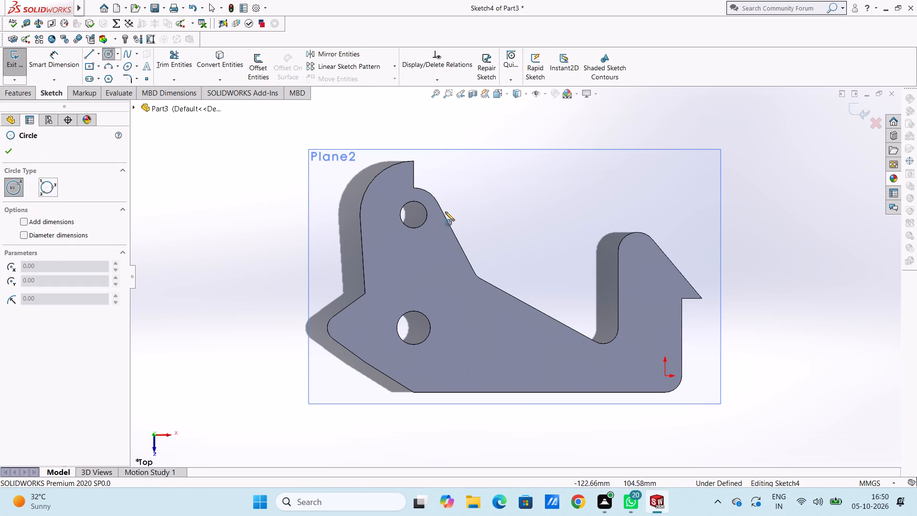
pyautogui.scroll(-3, 424, 215)
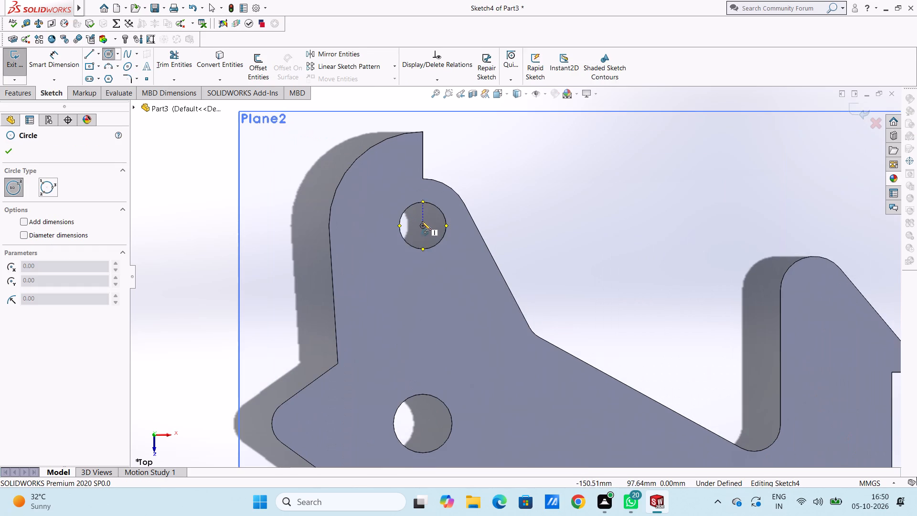
pyautogui.click(423, 225)
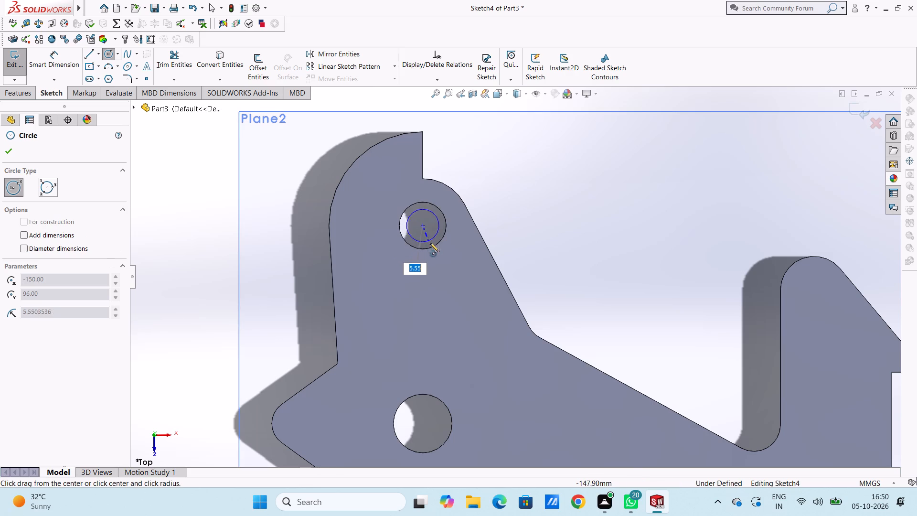
pyautogui.click(433, 247)
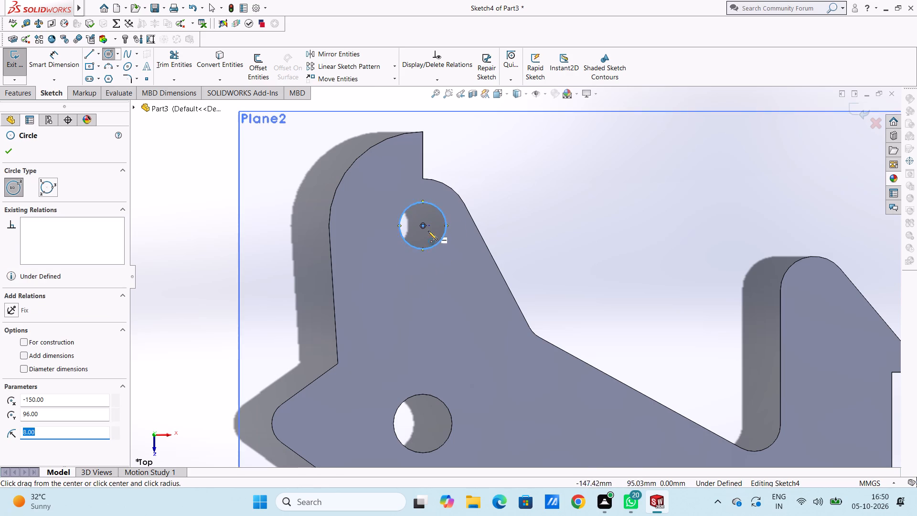
pyautogui.click(423, 226)
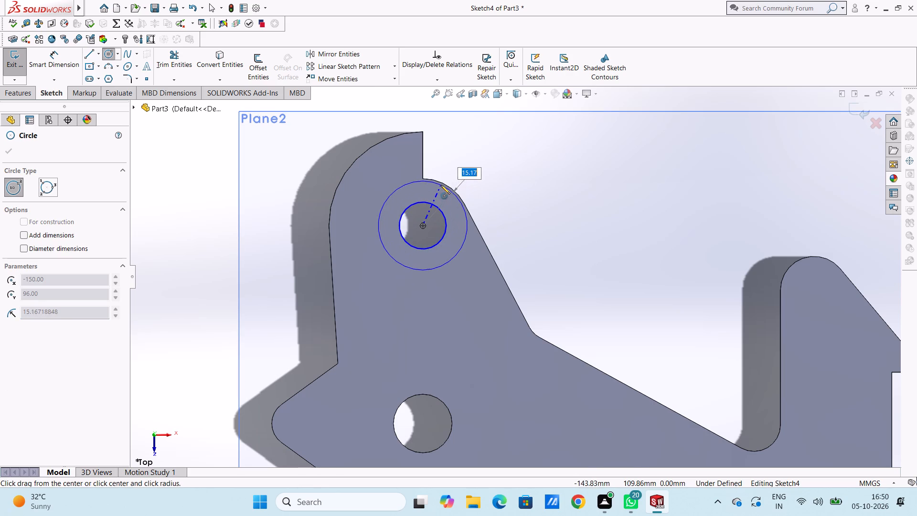
pyautogui.click(444, 182)
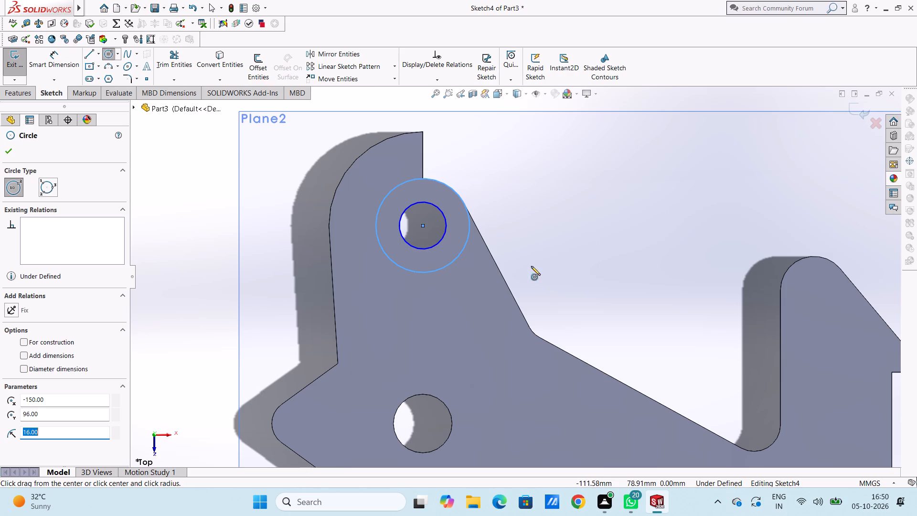
pyautogui.click(423, 225)
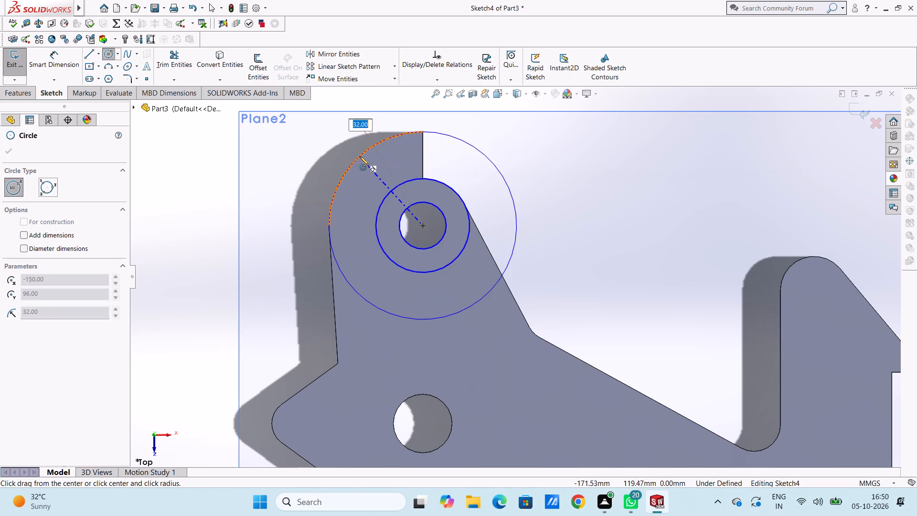
pyautogui.click(359, 156)
# Sketch a 10 mm radius circle on the lower hole and an 8 mm radius circle on the plate's pointed corner arc.
pyautogui.scroll(4, 432, 291)
pyautogui.scroll(-4, 502, 364)
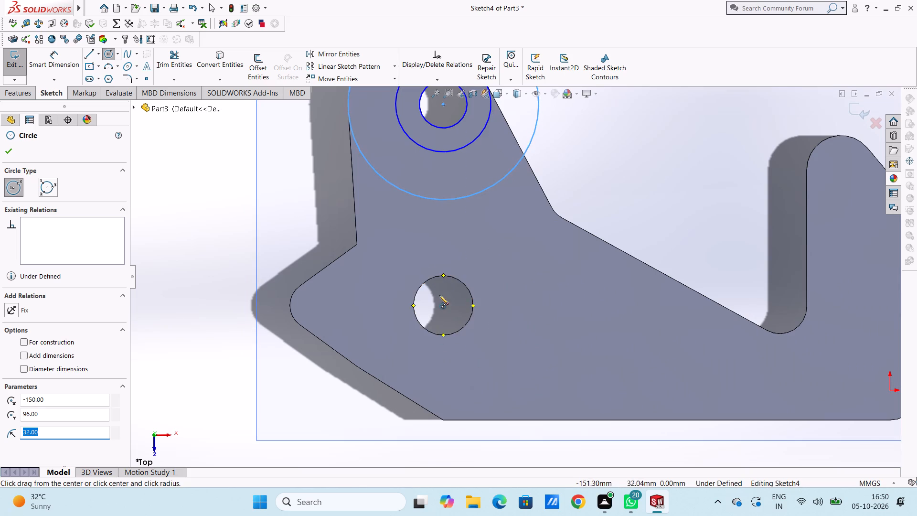
pyautogui.click(442, 305)
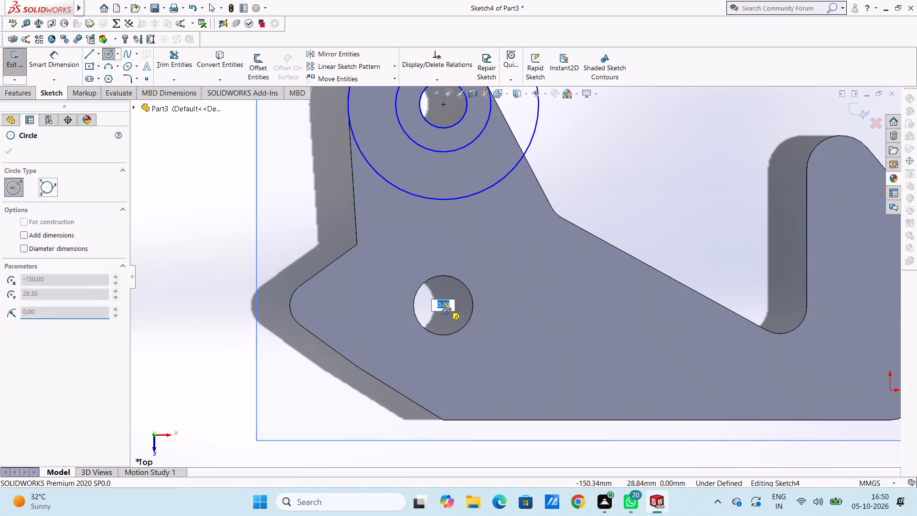
pyautogui.click(430, 278)
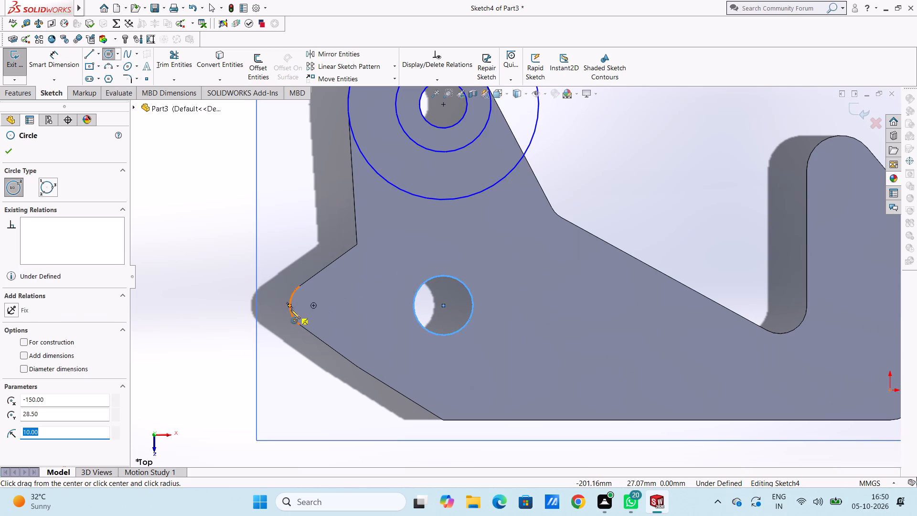
pyautogui.click(313, 305)
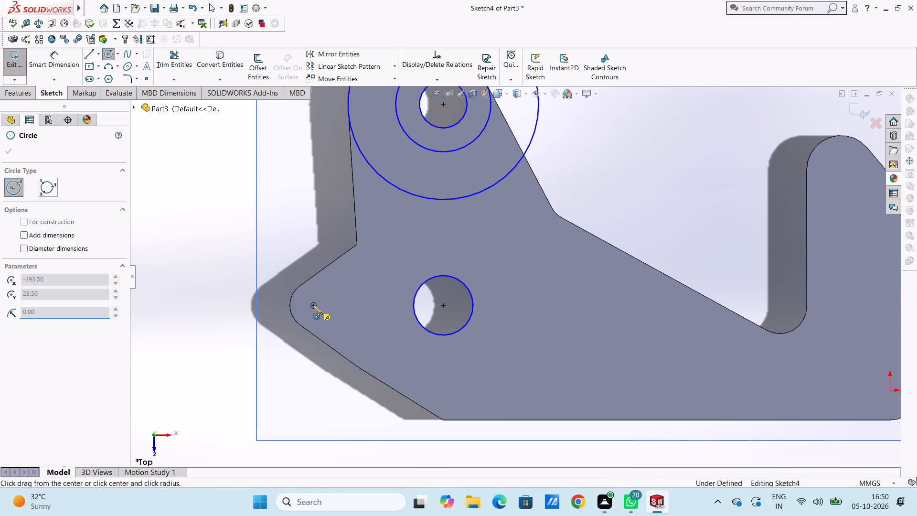
pyautogui.click(291, 299)
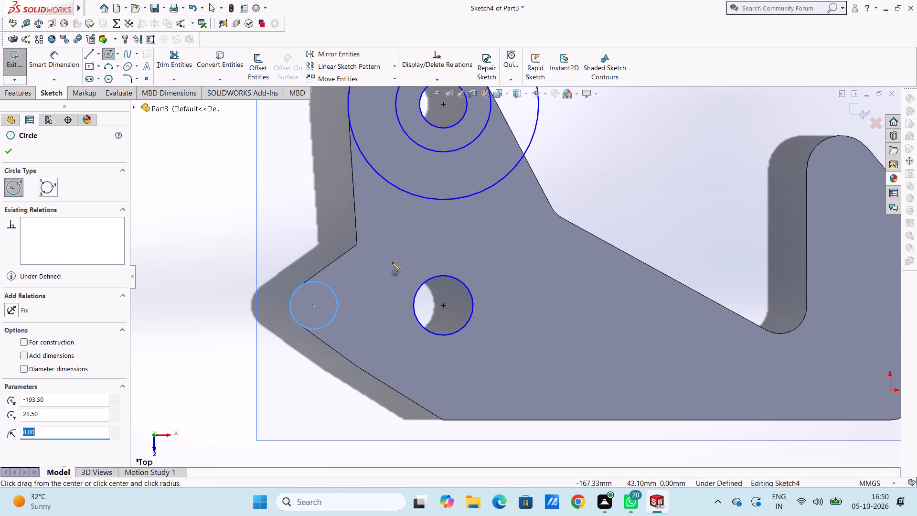
pyautogui.press('Escape')
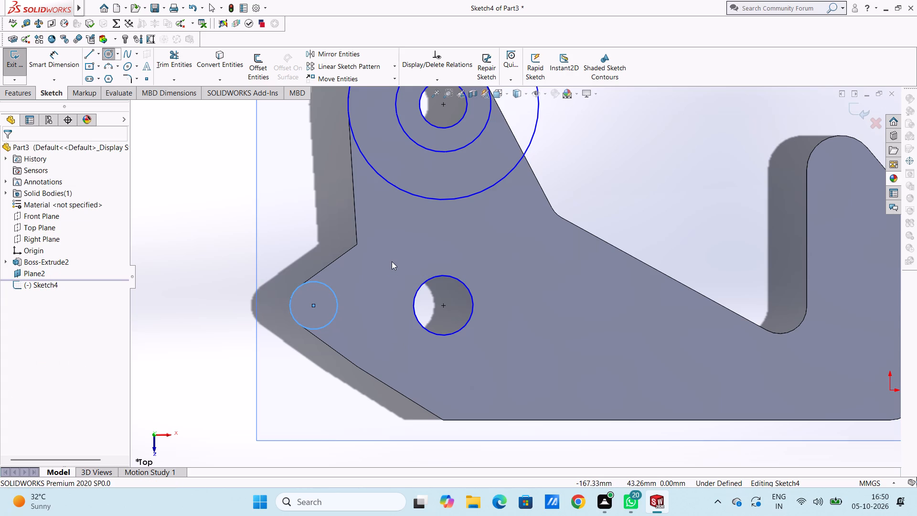
pyautogui.press('Escape')
pyautogui.press('Escape')
pyautogui.scroll(5, 392, 261)
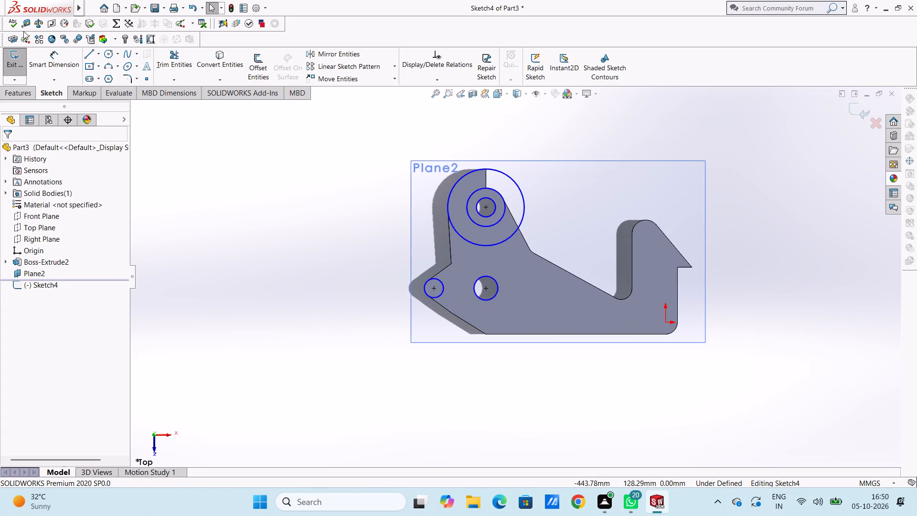
# Dimension the largest circle around the upper hole with a diameter of 64 mm.
pyautogui.click(59, 60)
pyautogui.scroll(-3, 572, 176)
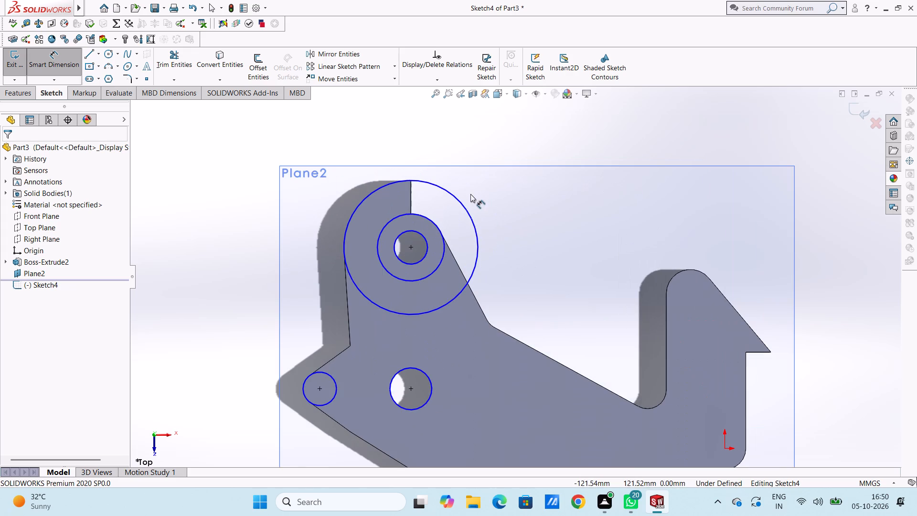
pyautogui.click(461, 201)
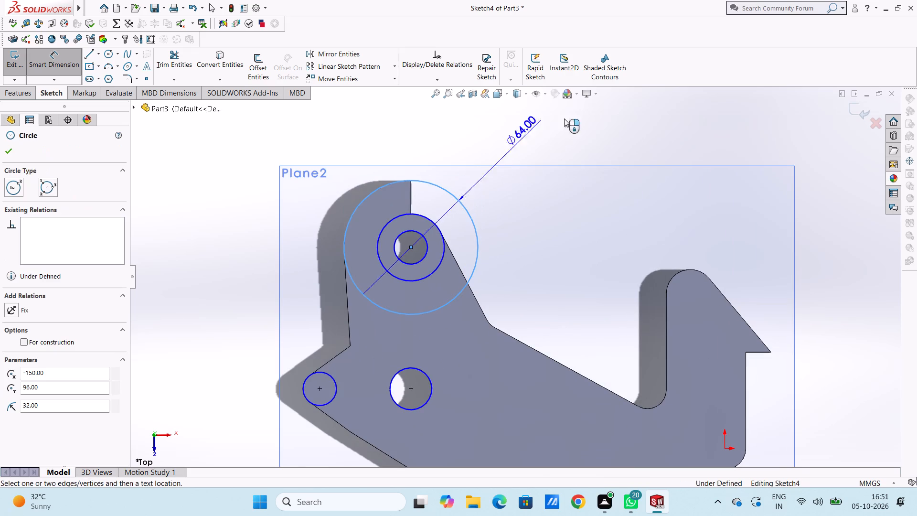
pyautogui.click(598, 131)
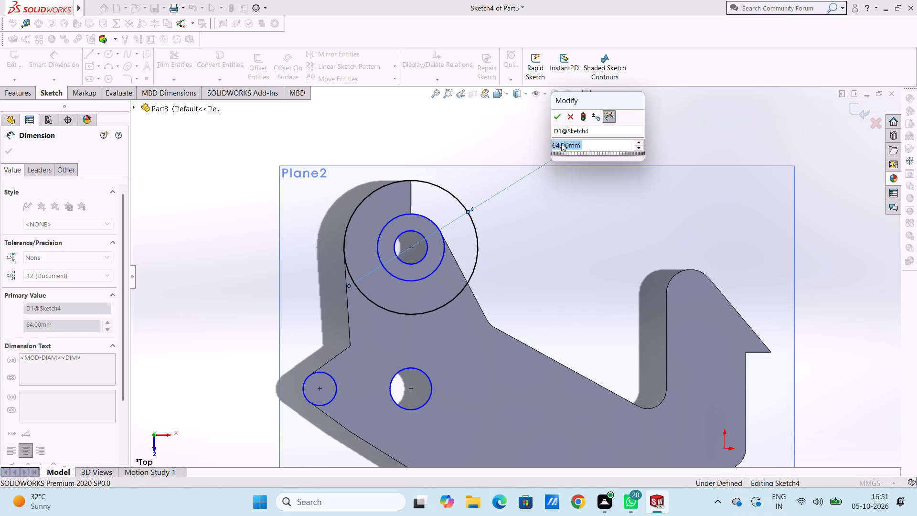
pyautogui.click(560, 119)
pyautogui.click(541, 121)
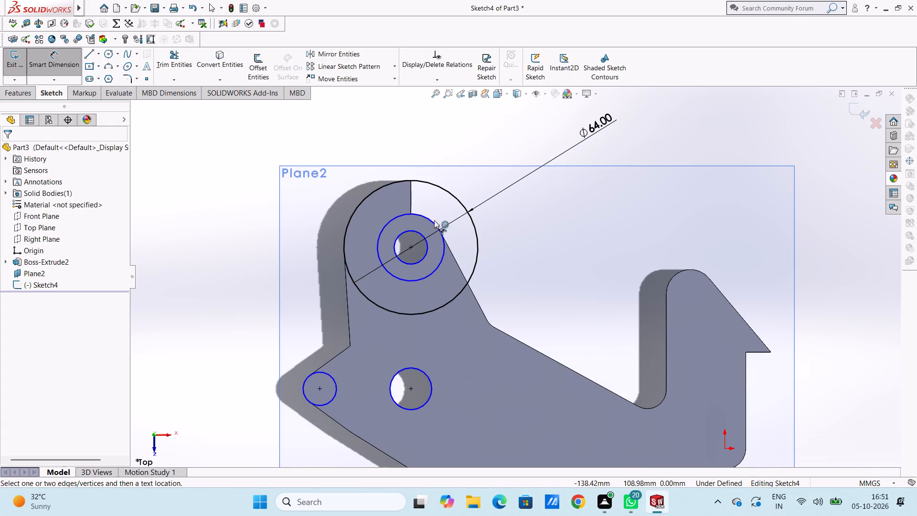
# Dimension the two smaller circles around the upper hole with diameters of 32 mm and 16 mm.
pyautogui.click(434, 220)
pyautogui.click(522, 146)
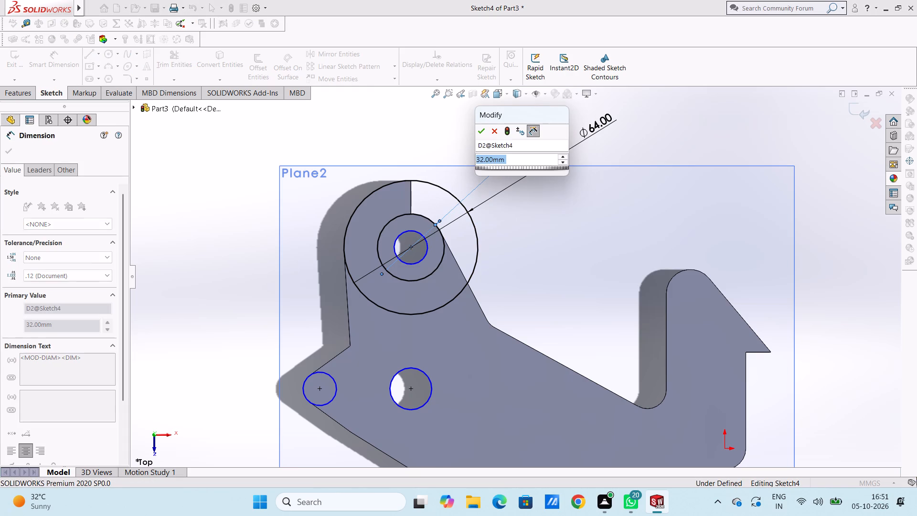
pyautogui.click(484, 133)
pyautogui.click(477, 133)
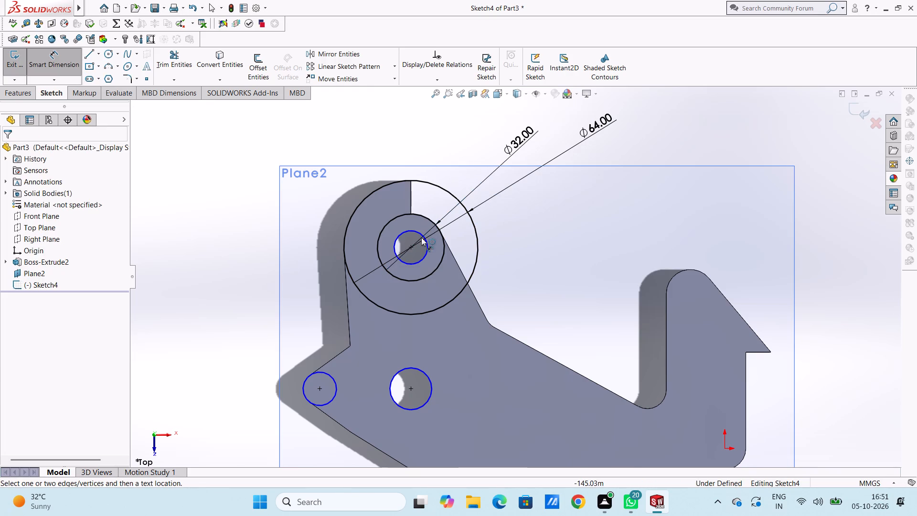
pyautogui.click(415, 229)
pyautogui.click(581, 231)
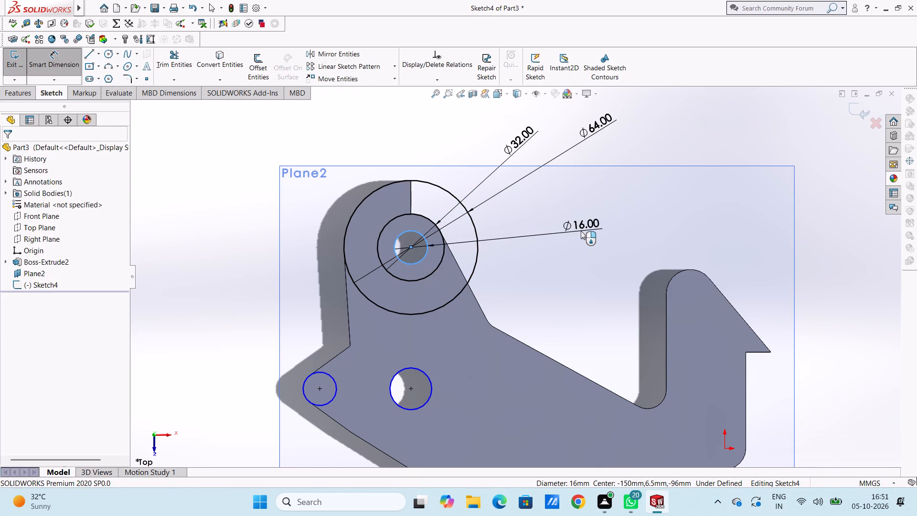
pyautogui.click(543, 215)
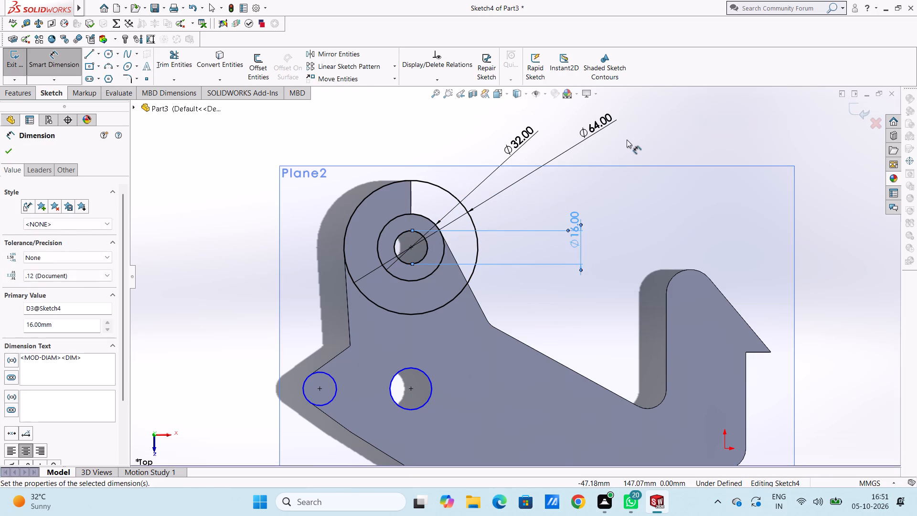
pyautogui.click(627, 140)
# Dimension the lower hole's circle with a 20 mm diameter and the pointed corner's circle with a 16 mm diameter.
pyautogui.click(431, 385)
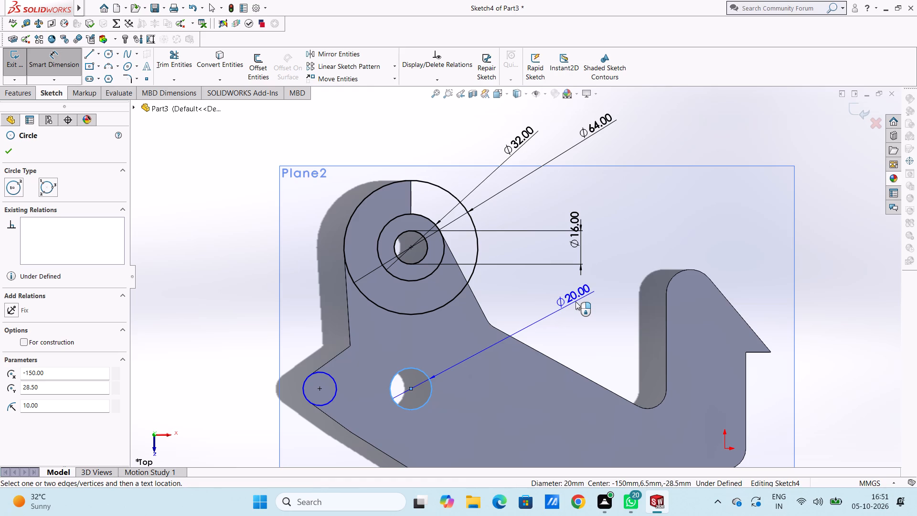
pyautogui.click(576, 301)
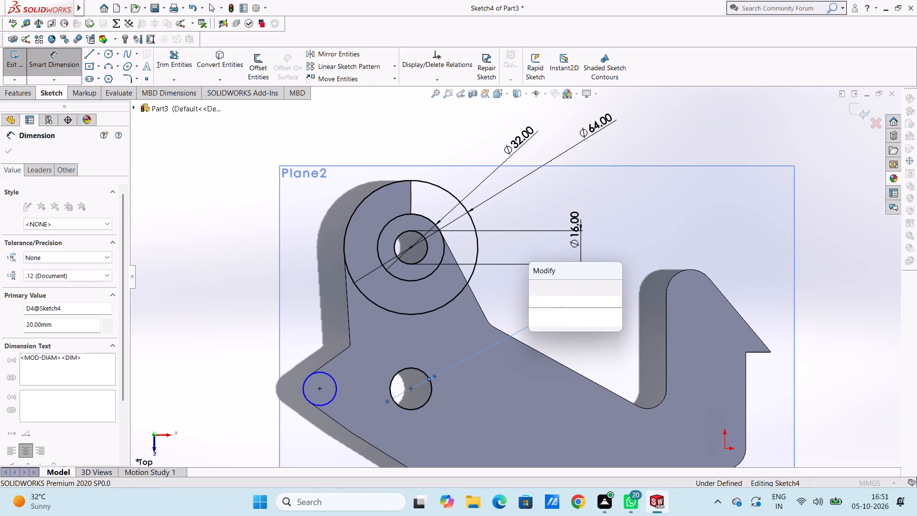
pyautogui.click(538, 289)
pyautogui.click(538, 289)
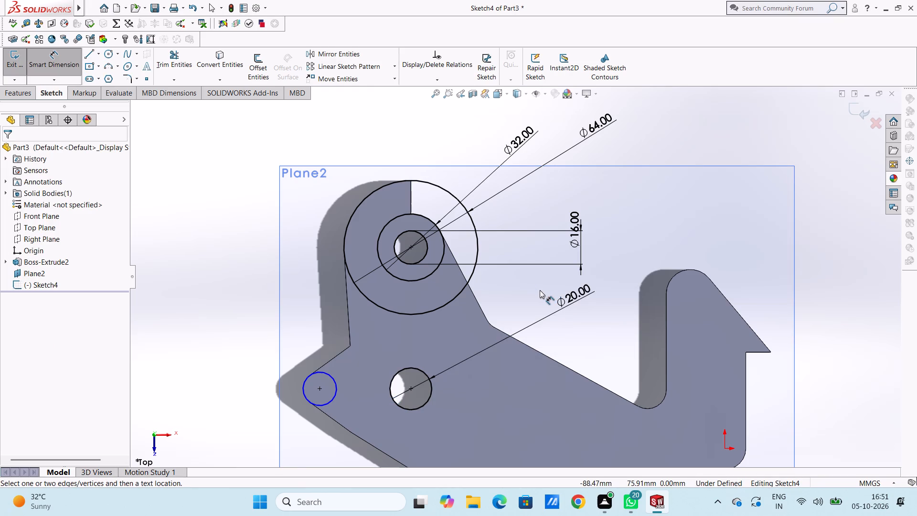
pyautogui.click(330, 374)
pyautogui.click(228, 315)
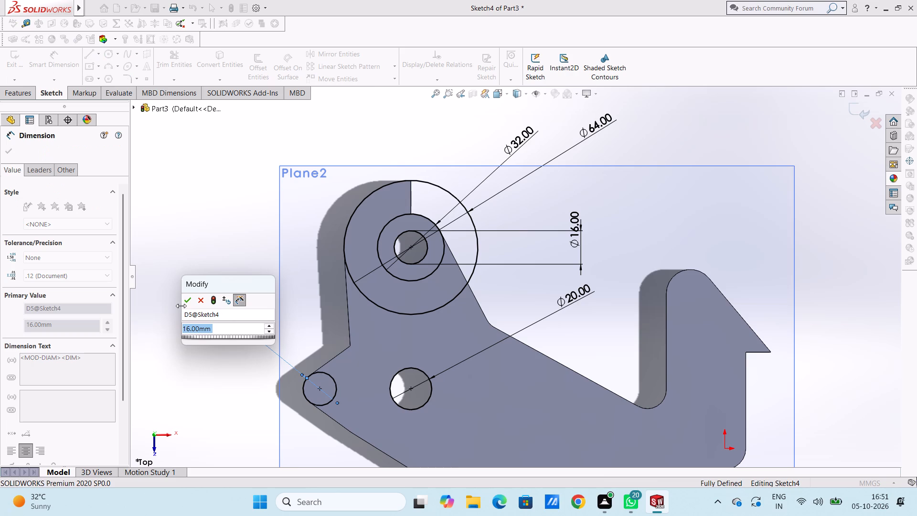
pyautogui.click(181, 306)
pyautogui.click(181, 305)
pyautogui.click(181, 258)
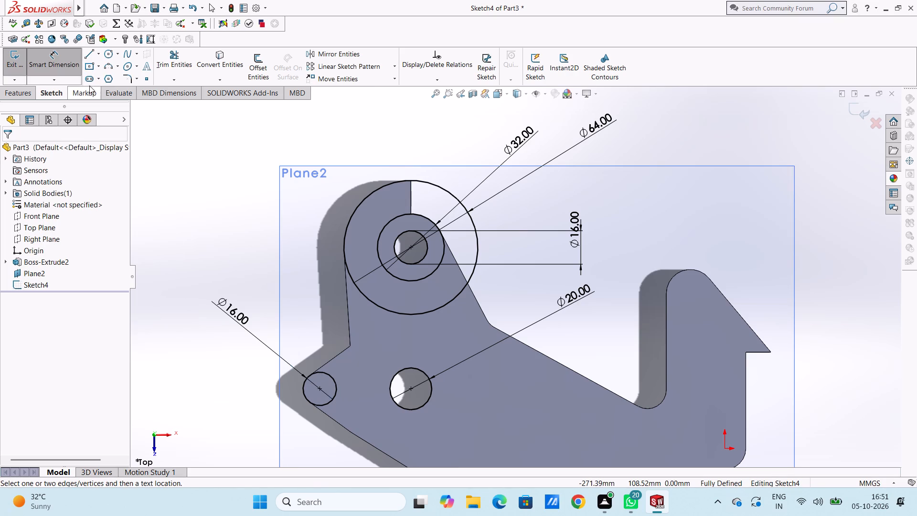
# Sketch a 20 mm radius circle concentric with the lower hole.
pyautogui.click(108, 55)
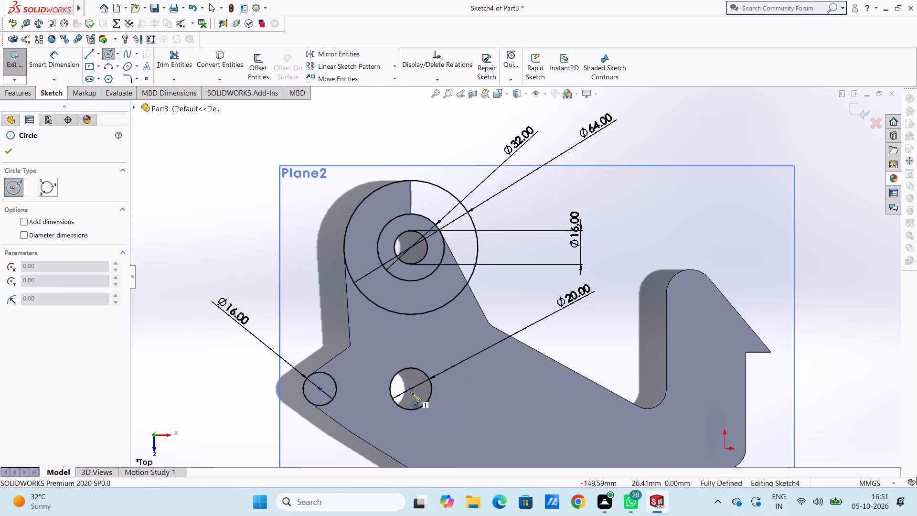
pyautogui.click(411, 389)
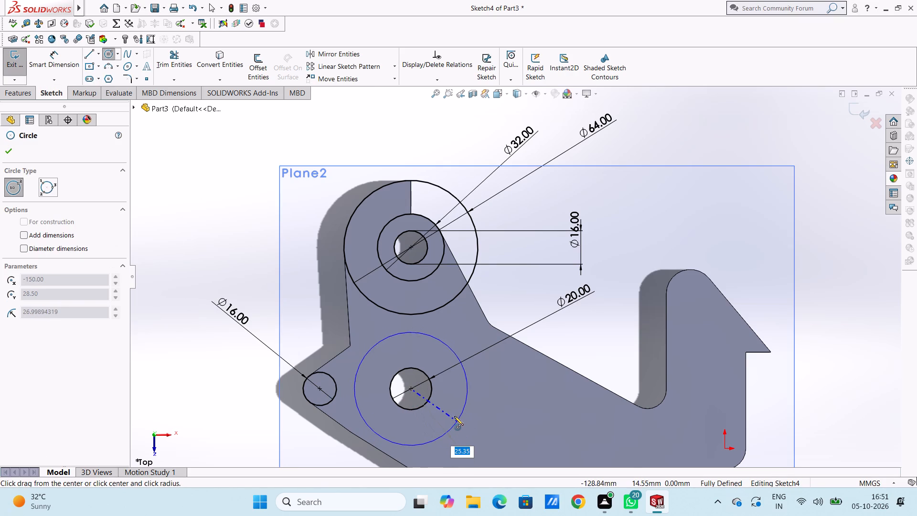
pyautogui.write('20')
pyautogui.press('Return')
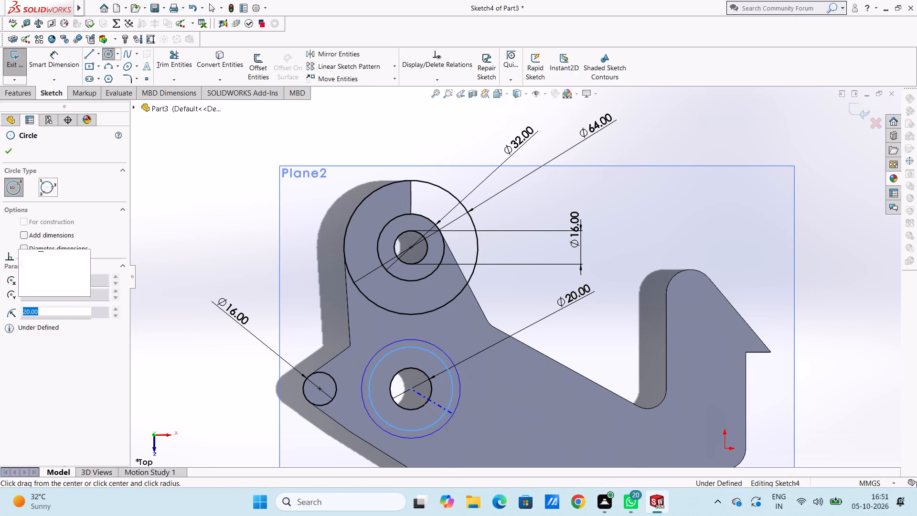
pyautogui.press('Escape')
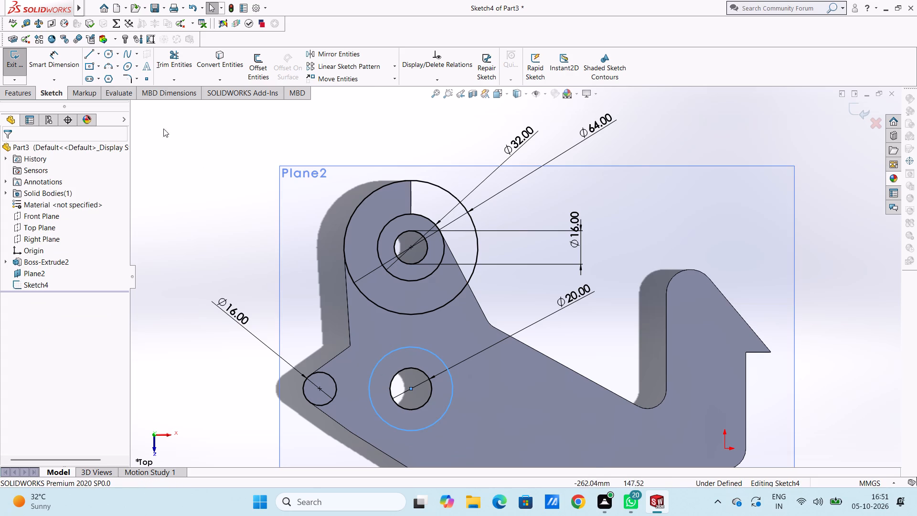
# Dimension the outer circle around the lower hole with a diameter of 40 mm.
pyautogui.click(73, 67)
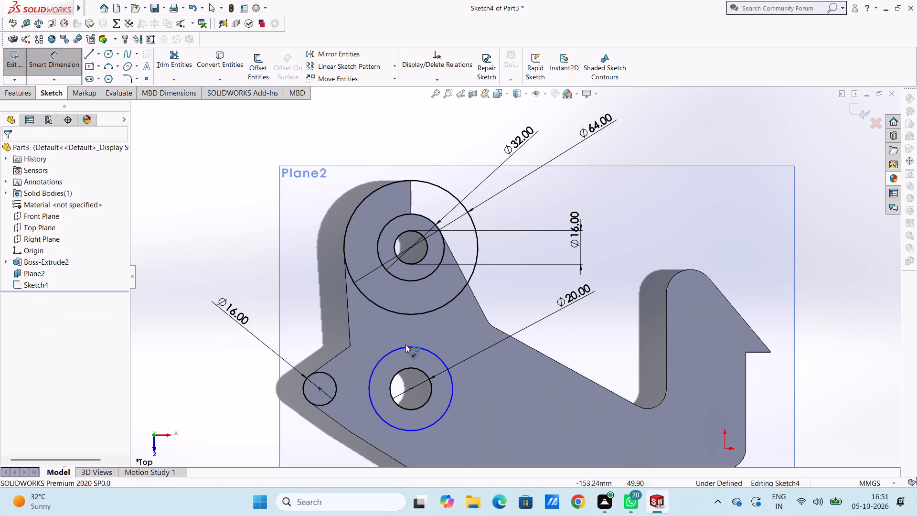
pyautogui.click(406, 344)
pyautogui.click(614, 331)
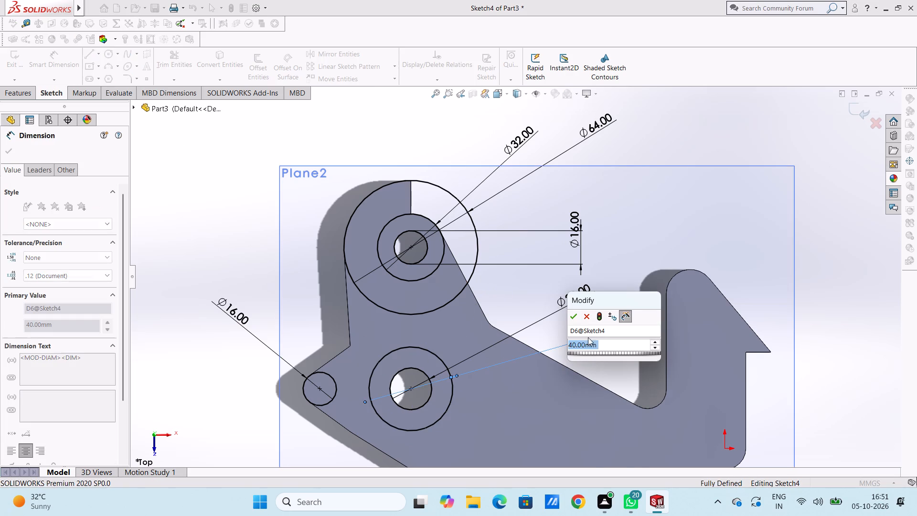
pyautogui.click(571, 317)
pyautogui.click(615, 352)
pyautogui.scroll(4, 615, 352)
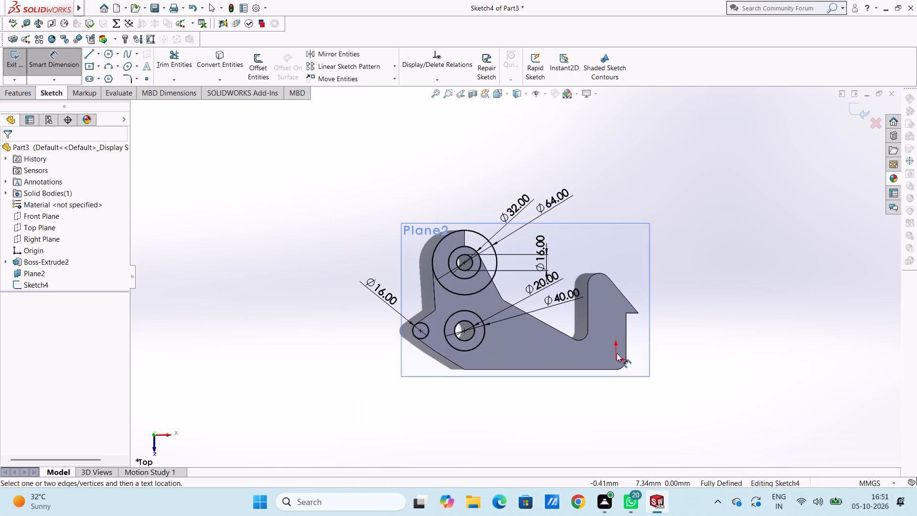
pyautogui.moveTo(721, 351); pyautogui.dragTo(716, 347, button='middle')
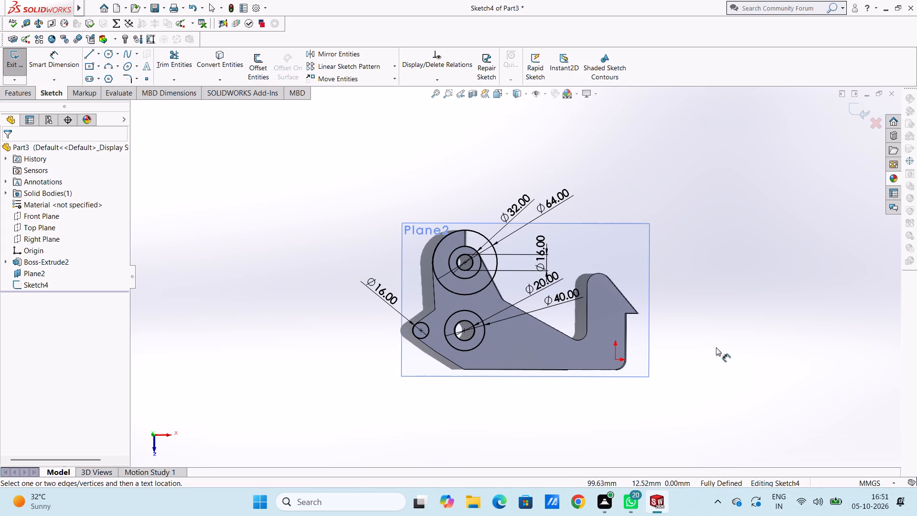
pyautogui.press('Escape')
pyautogui.press('Escape')
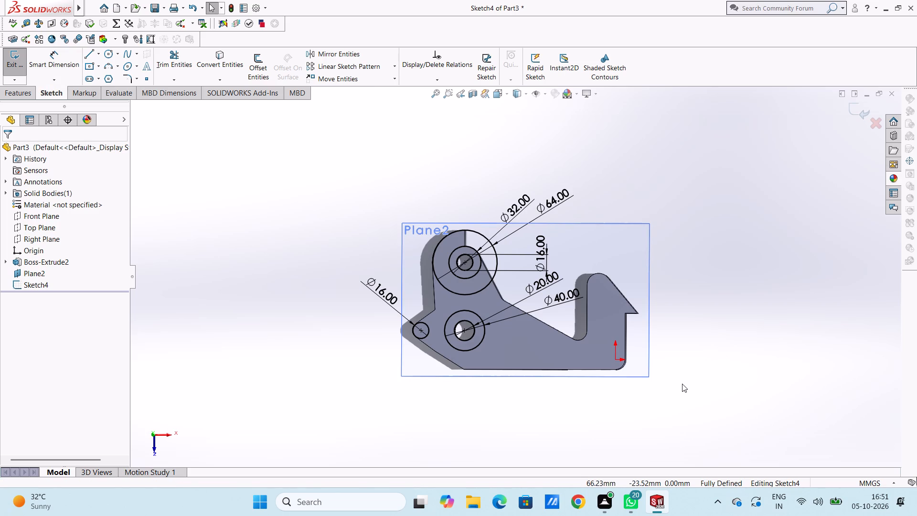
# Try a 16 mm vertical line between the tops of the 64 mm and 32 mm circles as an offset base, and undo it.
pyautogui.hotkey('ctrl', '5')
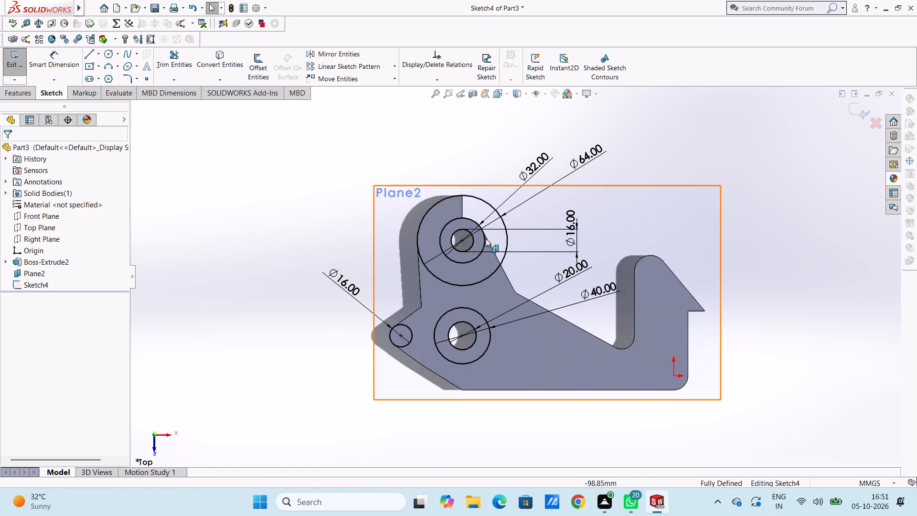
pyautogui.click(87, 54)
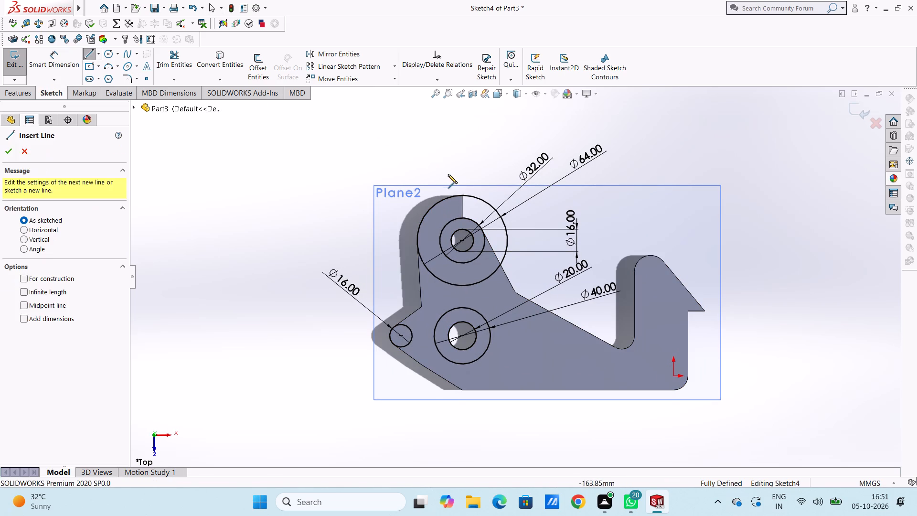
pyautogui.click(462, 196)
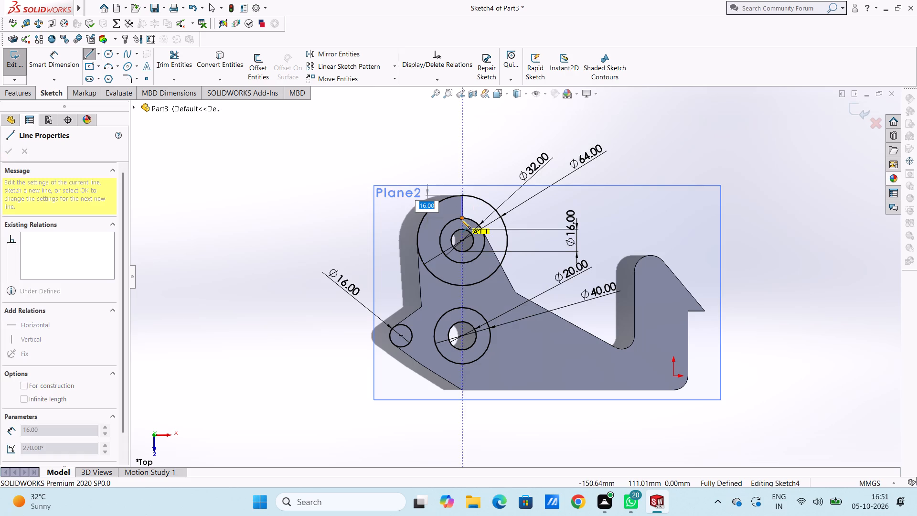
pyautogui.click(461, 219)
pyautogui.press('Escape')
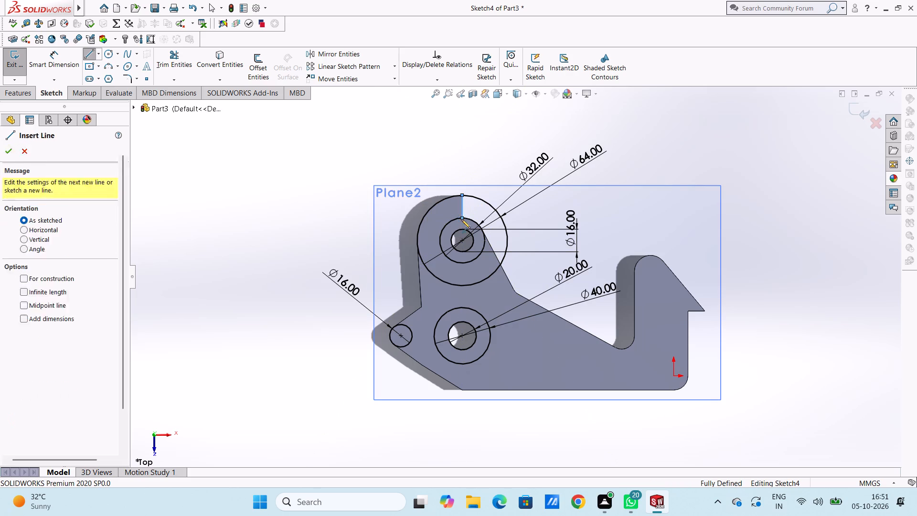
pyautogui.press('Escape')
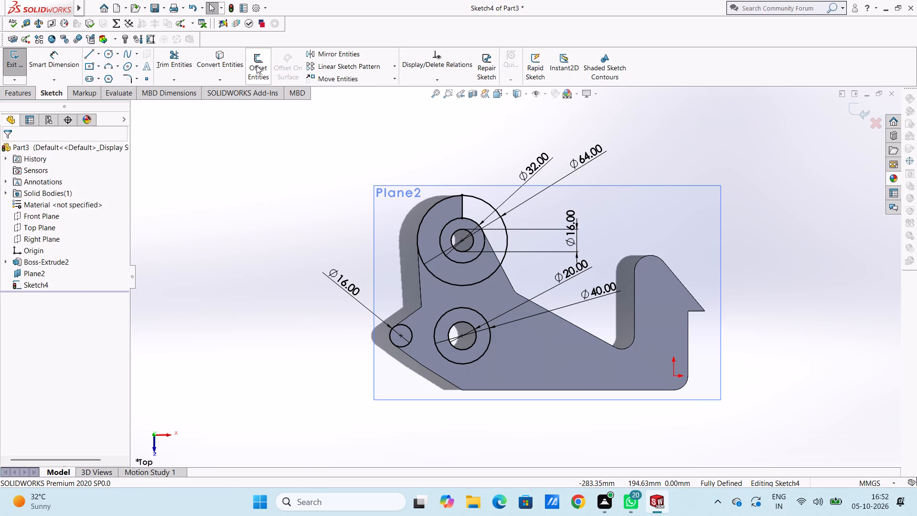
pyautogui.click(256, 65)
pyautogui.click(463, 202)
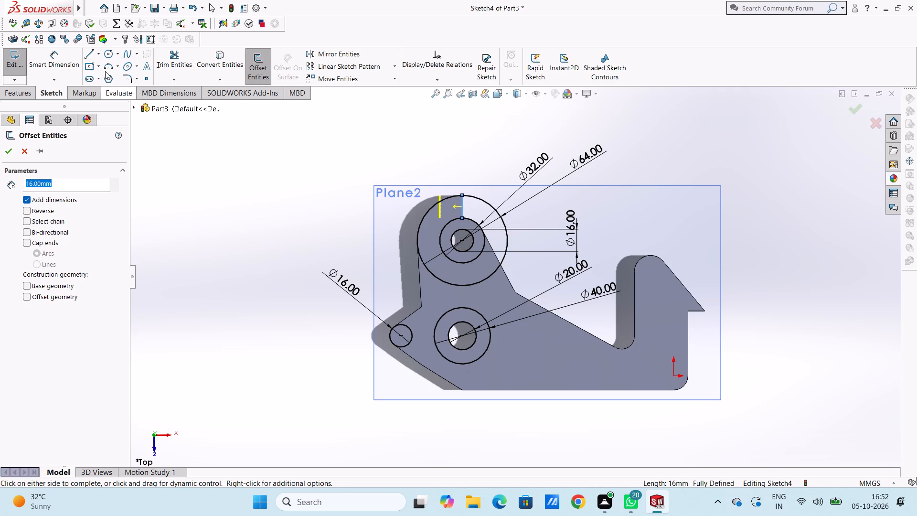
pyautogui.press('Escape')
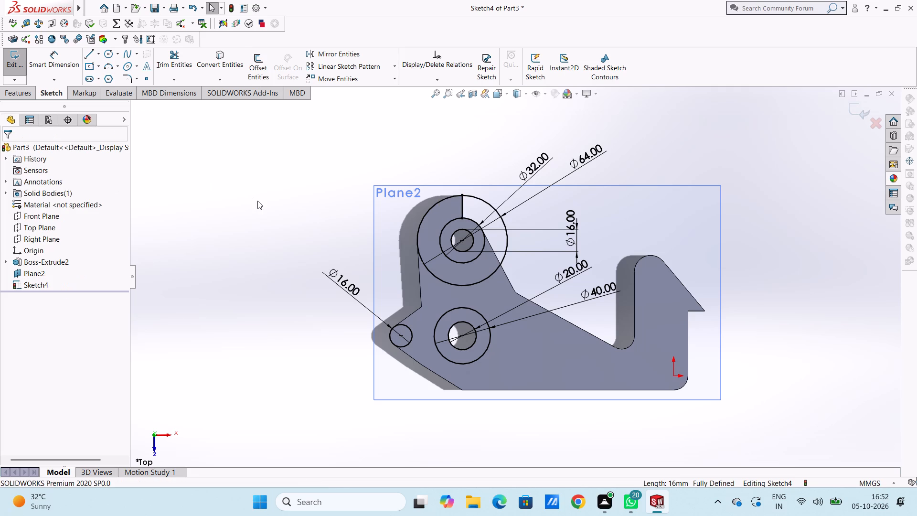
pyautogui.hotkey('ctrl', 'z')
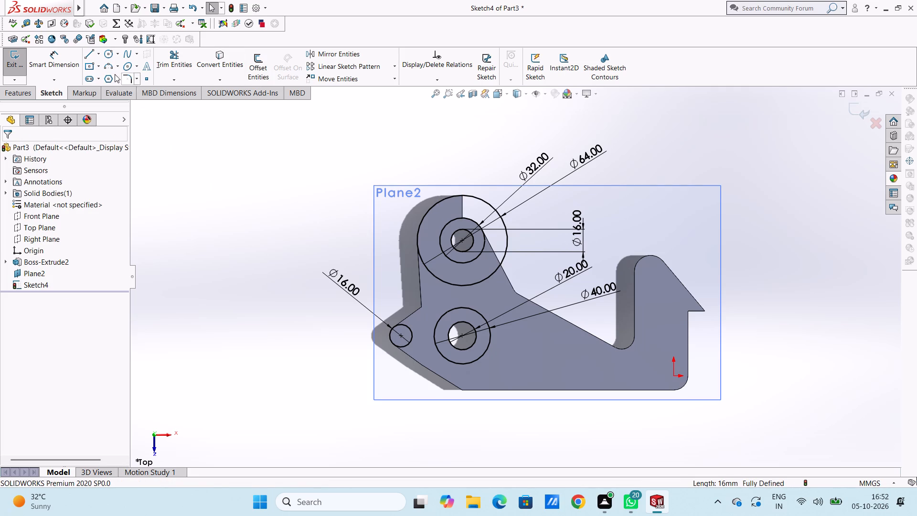
# Sketch a 32 mm vertical line from the upper hole's centre to the top of the 64 mm circle.
pyautogui.click(85, 54)
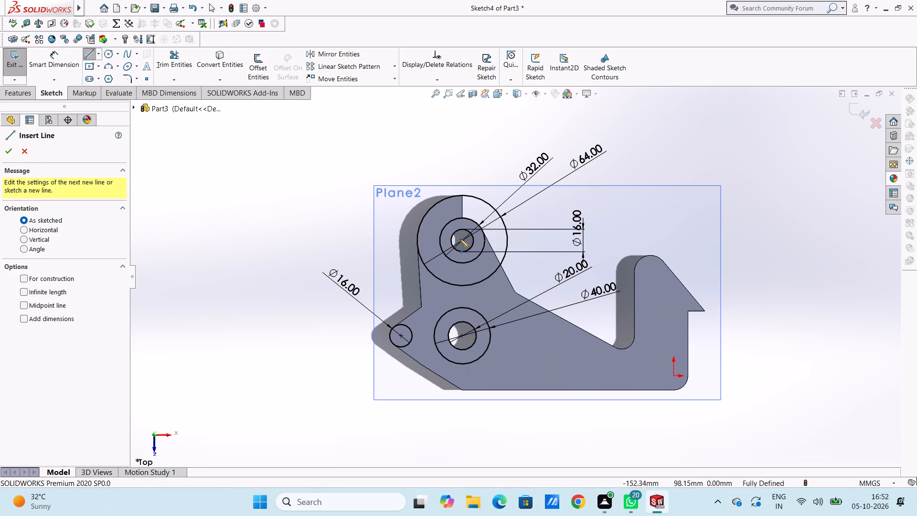
pyautogui.click(463, 241)
pyautogui.click(462, 194)
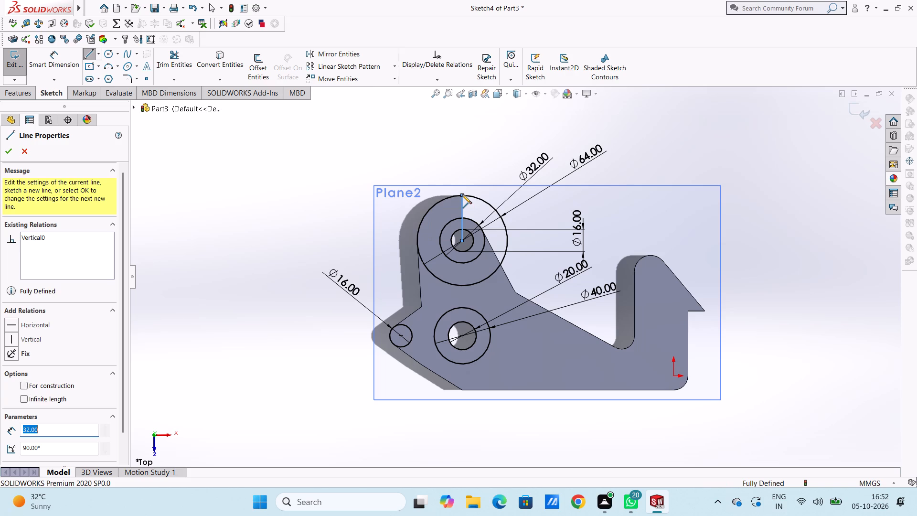
pyautogui.press('Escape')
pyautogui.press('Escape')
pyautogui.press('Escape')
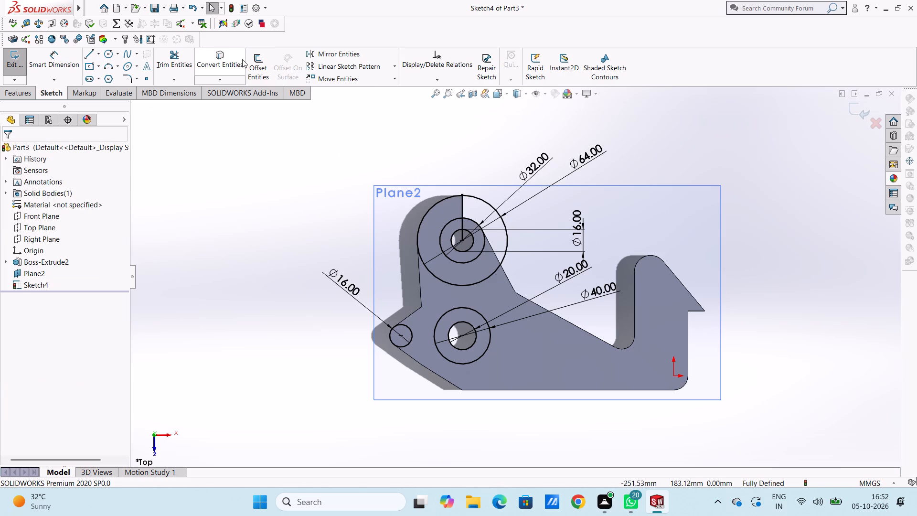
# Offset the vertical line 16 mm in the reversed direction, into the plate material, with a dimension added.
pyautogui.click(252, 63)
pyautogui.click(463, 203)
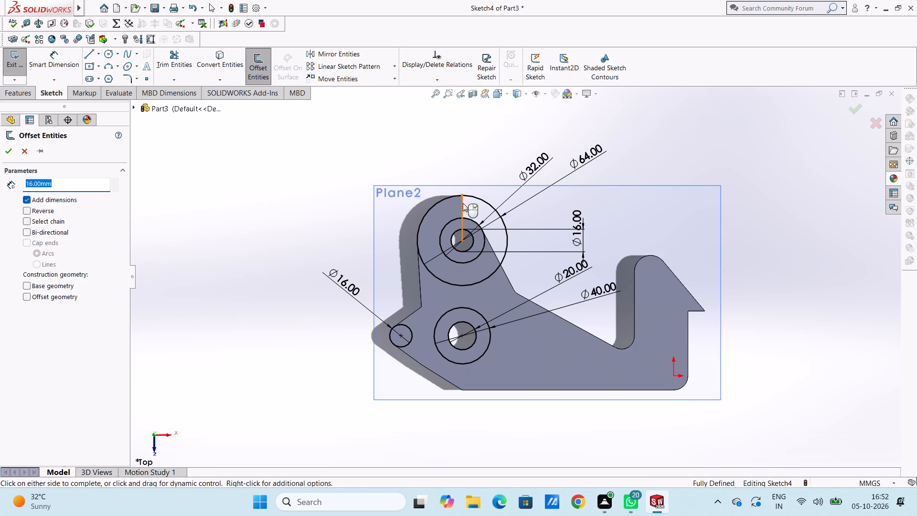
pyautogui.click(27, 210)
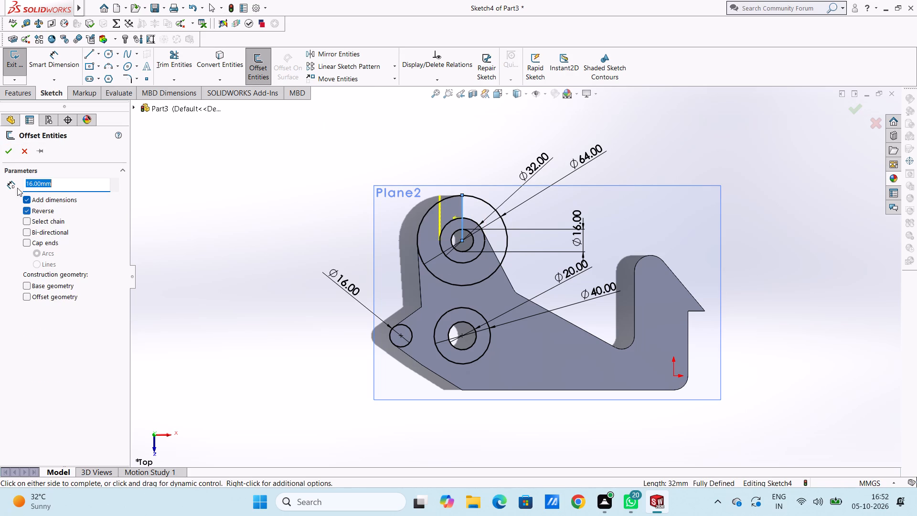
pyautogui.click(6, 152)
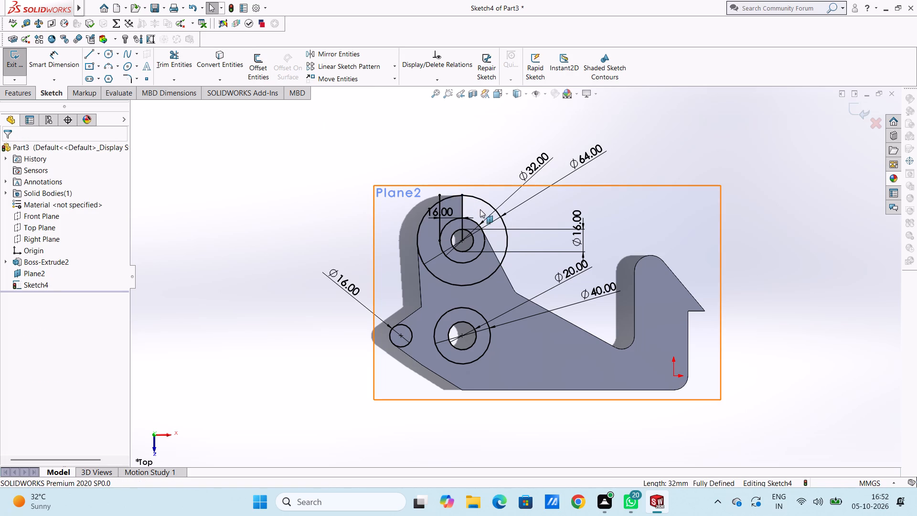
# Trim the offset line above the 64 mm circle, the 32 mm circle's arc between the vertical lines, and the 64 mm circle's outer portion.
pyautogui.scroll(-1, 480, 209)
pyautogui.moveTo(169, 64); pyautogui.dragTo(176, 72)
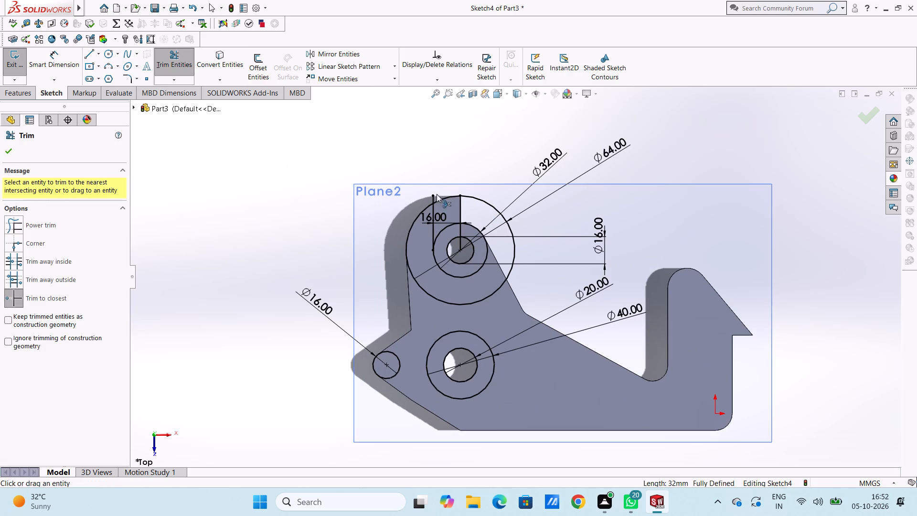
pyautogui.click(431, 200)
pyautogui.click(443, 227)
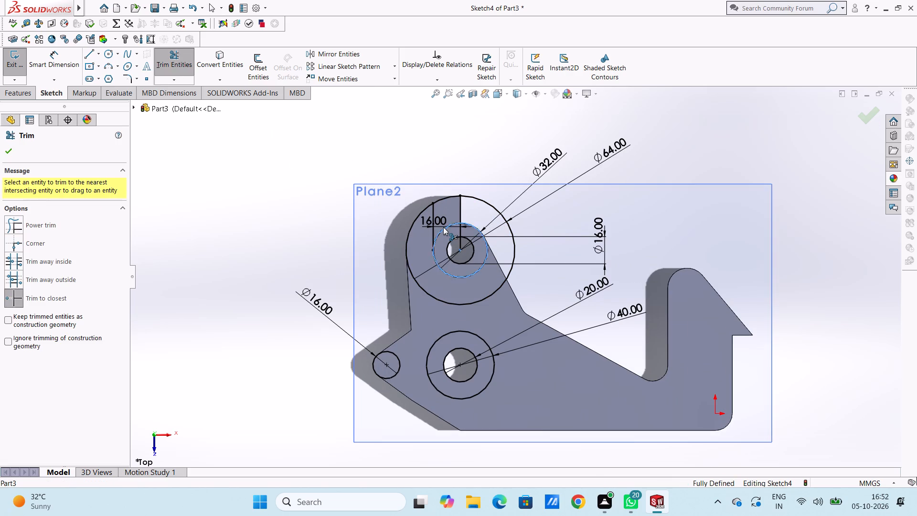
pyautogui.click(477, 196)
pyautogui.press('Escape')
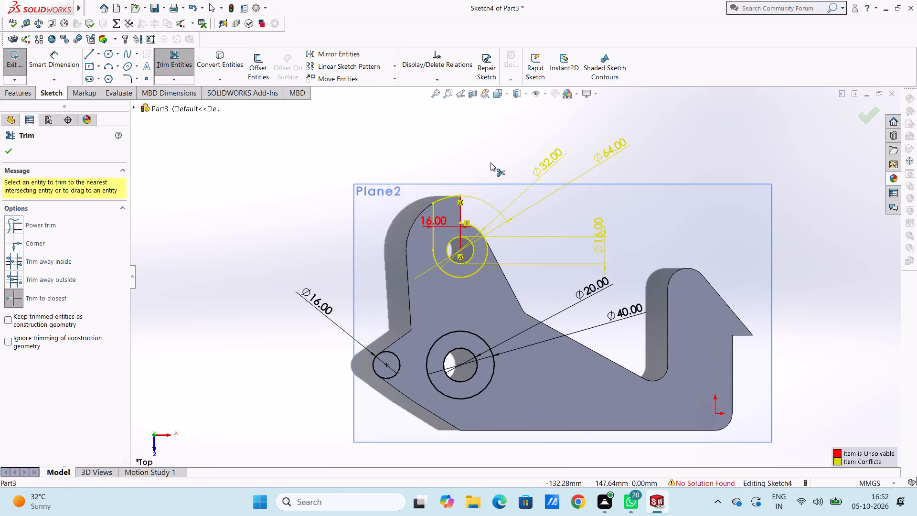
# Delete the conflicting 32 mm and 64 mm diameter dimensions around the upper hole.
pyautogui.press('Escape')
pyautogui.press('Escape')
pyautogui.click(556, 154)
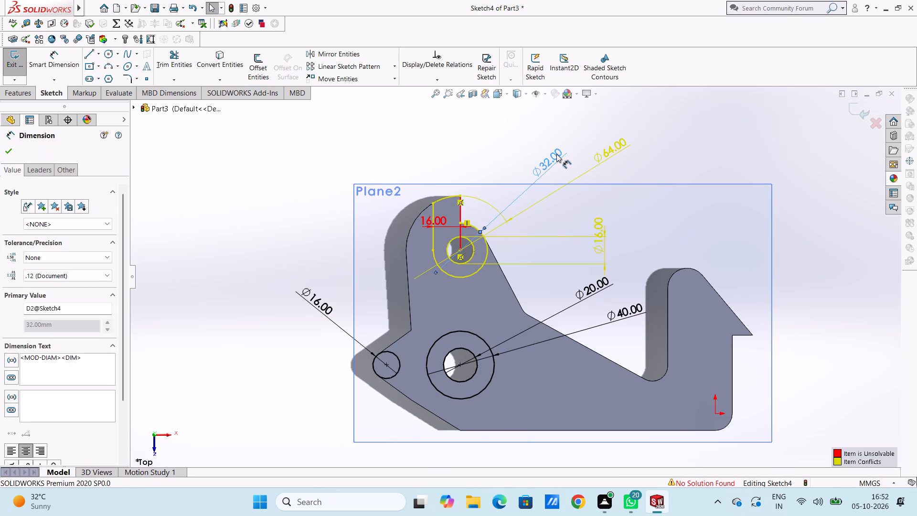
pyautogui.press('Delete')
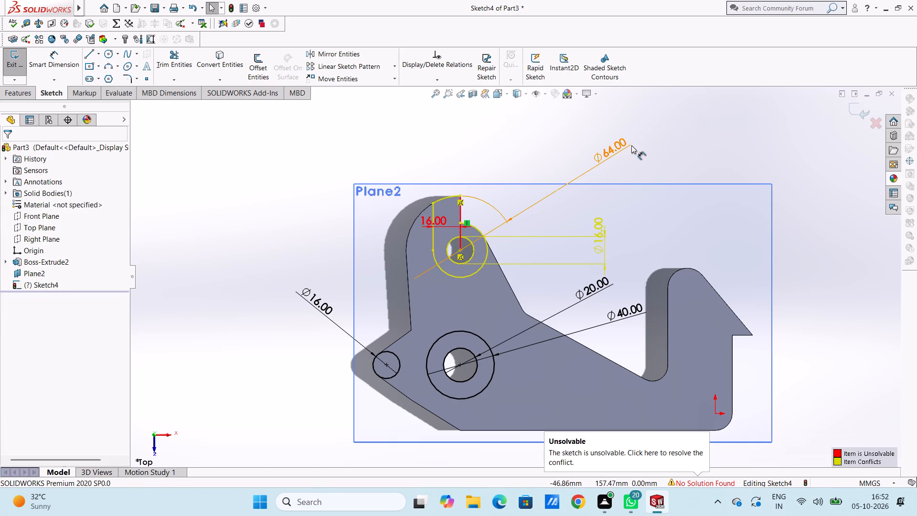
pyautogui.click(628, 145)
pyautogui.press('Delete')
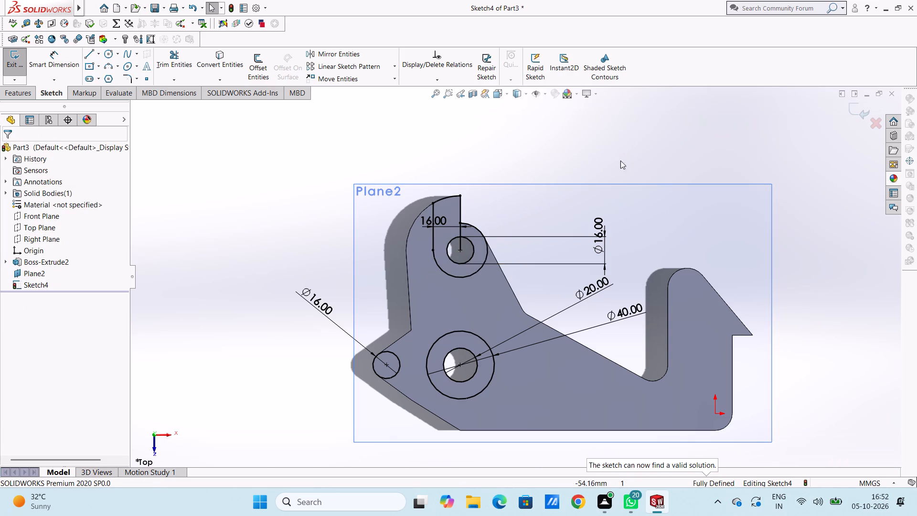
# Trim away the part of the vertical line from the upper hole's centre out to the 32 mm circle.
pyautogui.scroll(1, 562, 270)
pyautogui.scroll(-2, 528, 290)
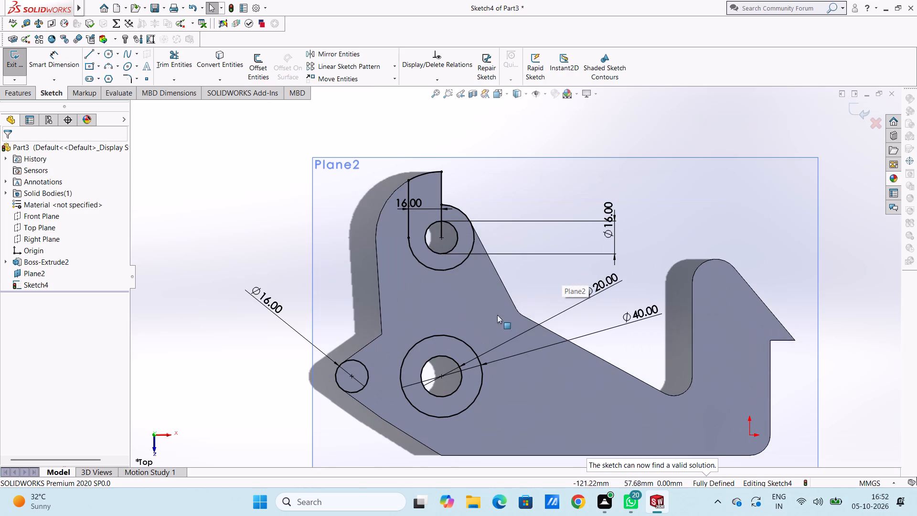
pyautogui.click(171, 52)
pyautogui.click(441, 229)
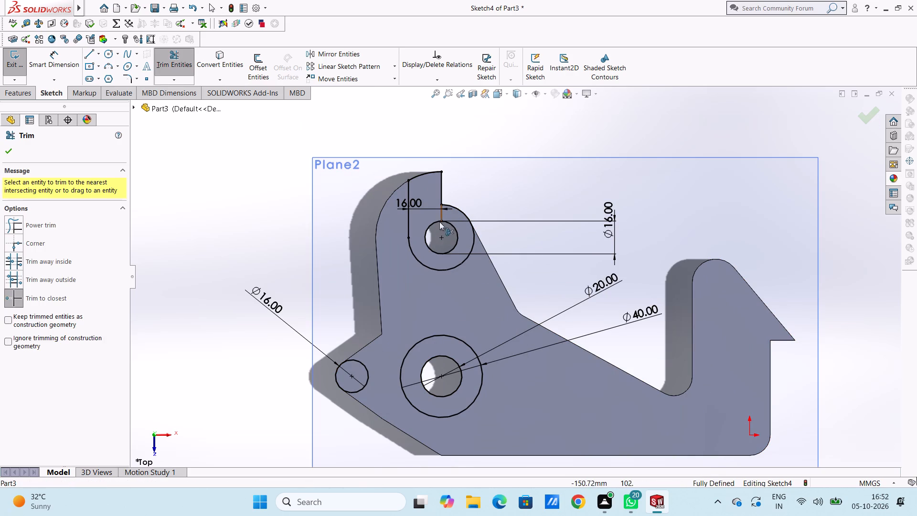
pyautogui.click(439, 216)
pyautogui.press('Escape')
pyautogui.press('Escape')
pyautogui.press('Escape')
# Sketch two slanted lines from the lower hole's centre past the plate's pointed end, about 92 mm upward and about 103 mm downward.
pyautogui.scroll(4, 426, 383)
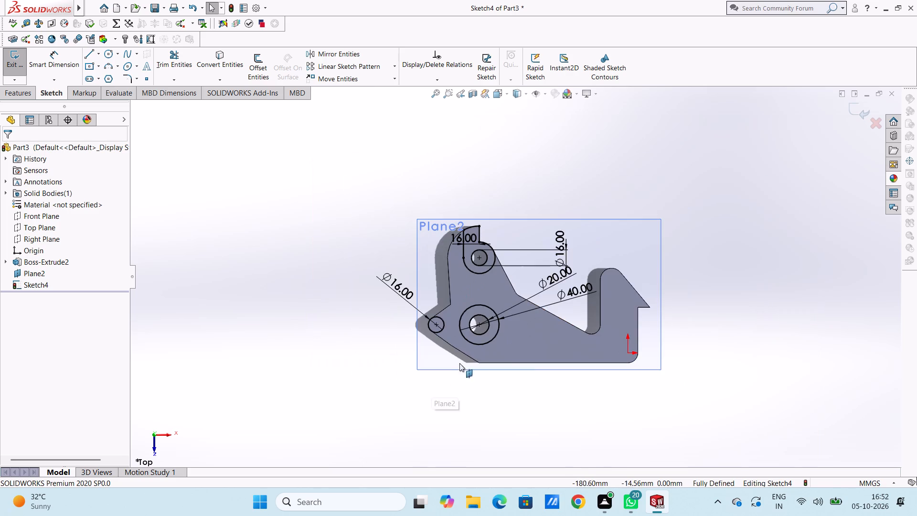
pyautogui.scroll(-3, 500, 344)
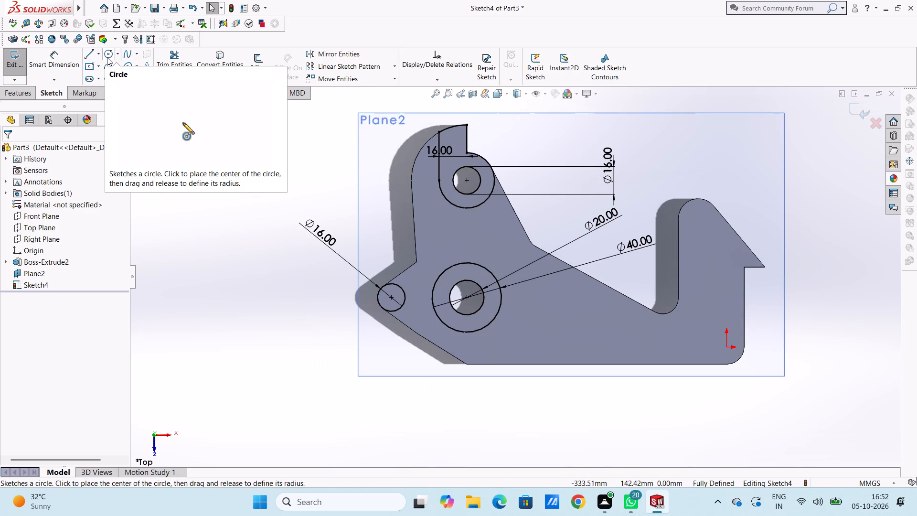
pyautogui.click(91, 57)
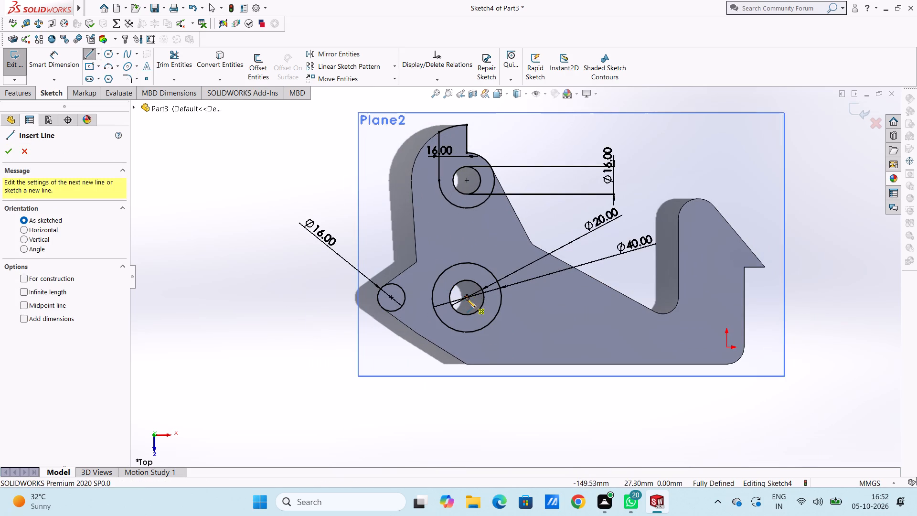
pyautogui.click(467, 298)
pyautogui.click(334, 209)
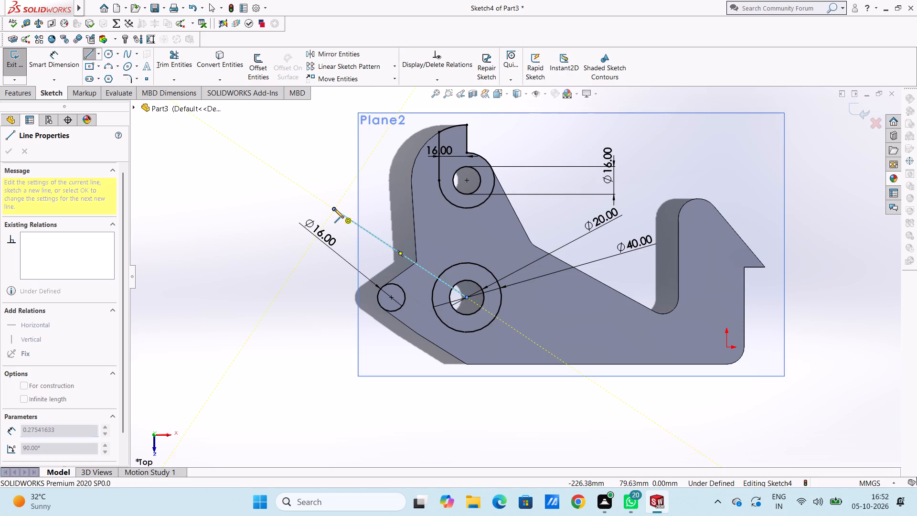
pyautogui.press('Escape')
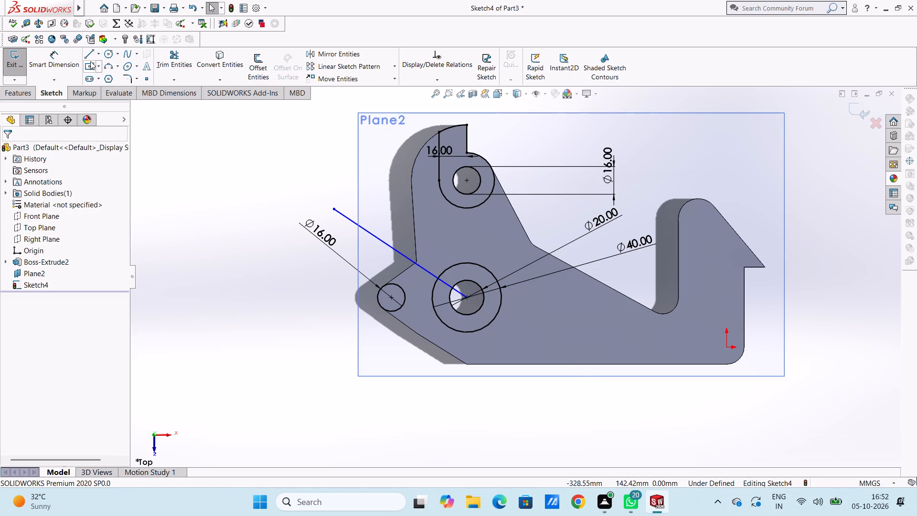
pyautogui.click(84, 51)
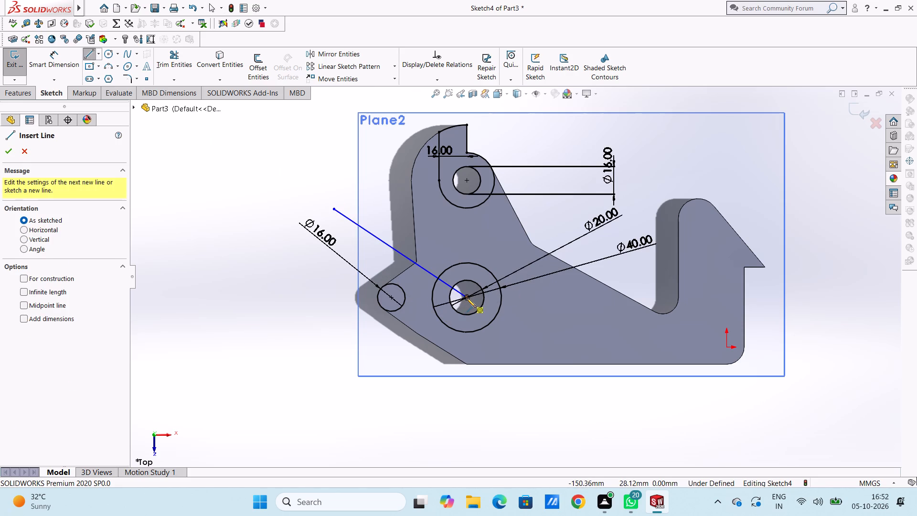
pyautogui.click(467, 298)
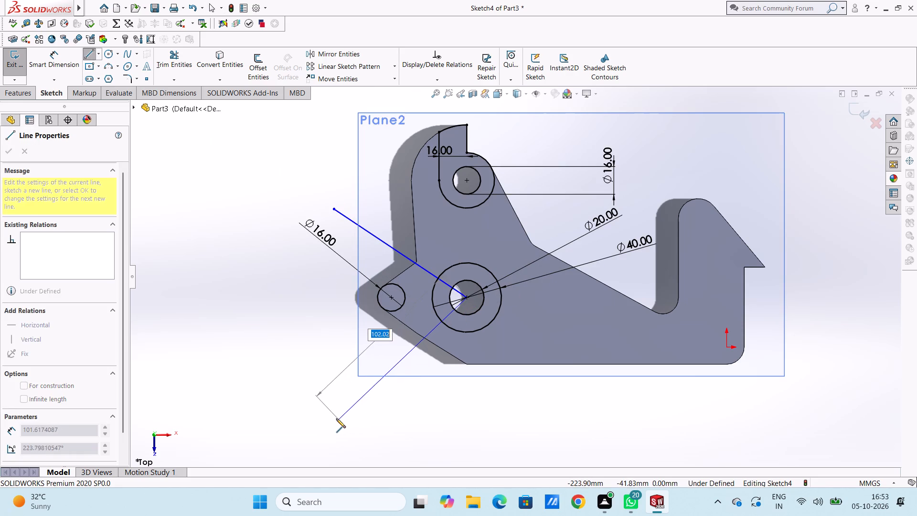
pyautogui.click(333, 417)
pyautogui.press('Escape')
pyautogui.press('Escape')
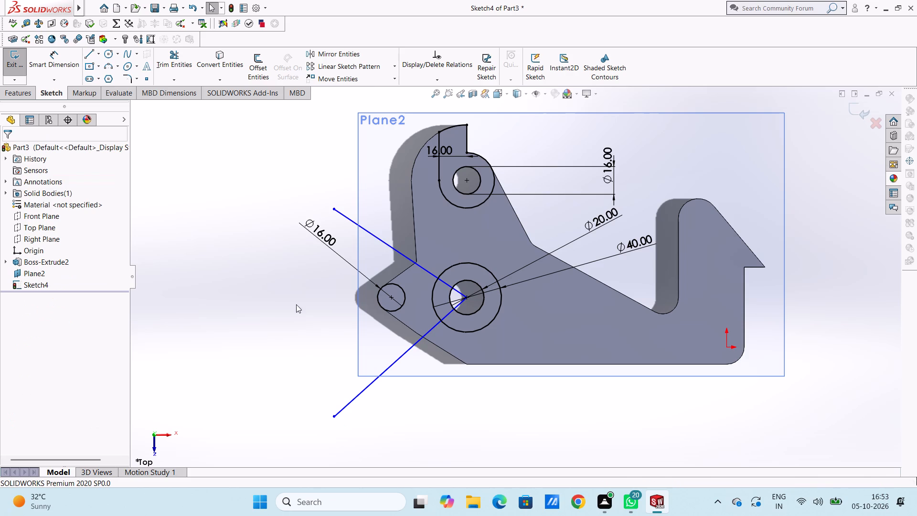
pyautogui.press('Escape')
# Dimension the upper slanted line at 30° from the horizontal through the lower hole's centre.
pyautogui.click(43, 70)
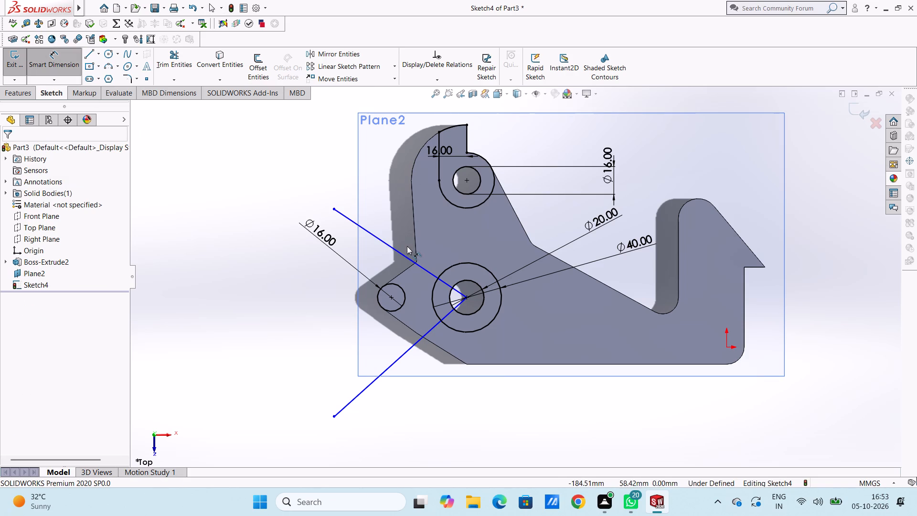
pyautogui.click(401, 252)
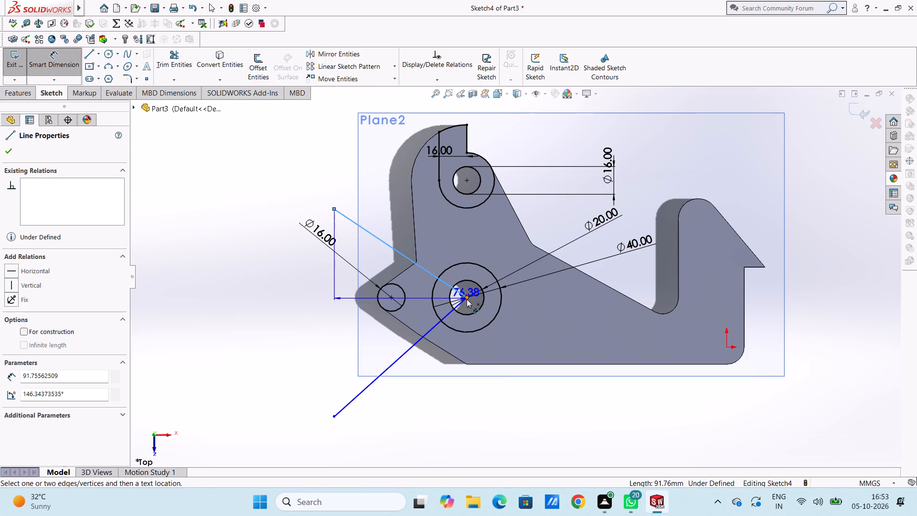
pyautogui.click(467, 298)
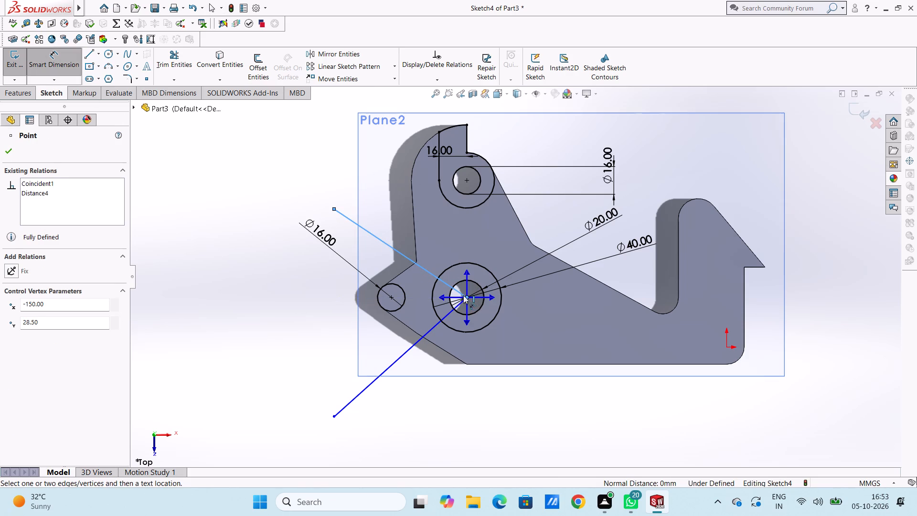
pyautogui.click(444, 296)
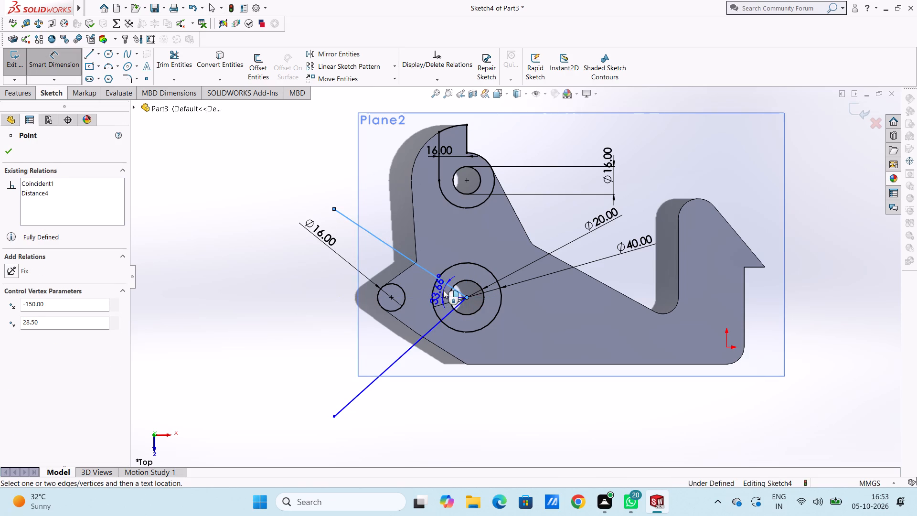
pyautogui.click(363, 253)
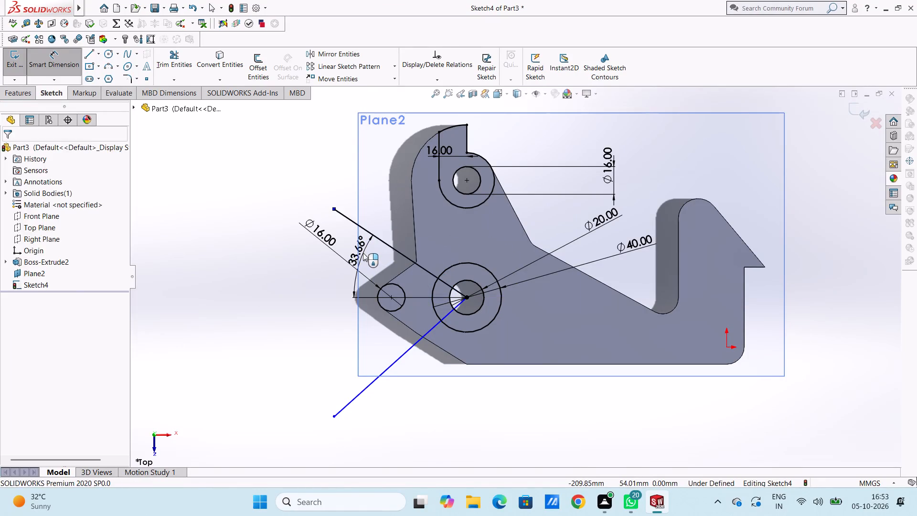
pyautogui.write('30')
pyautogui.press('Return')
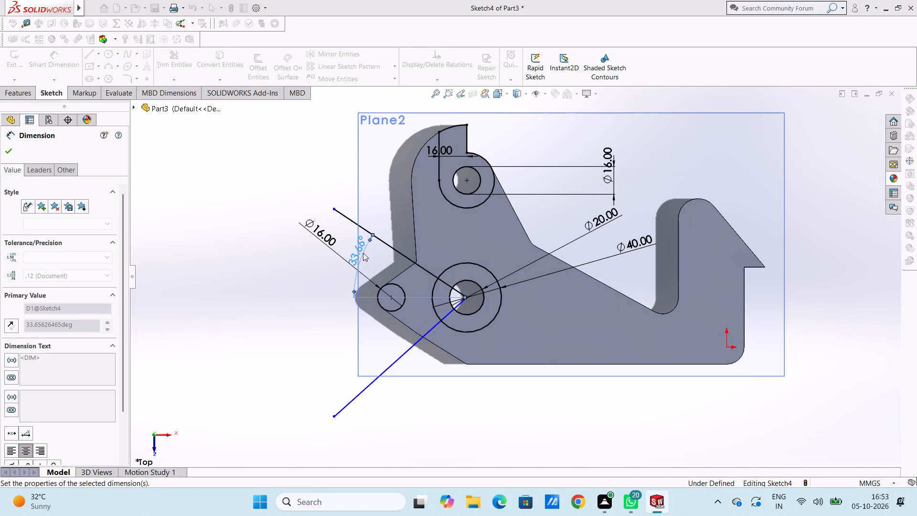
pyautogui.click(296, 295)
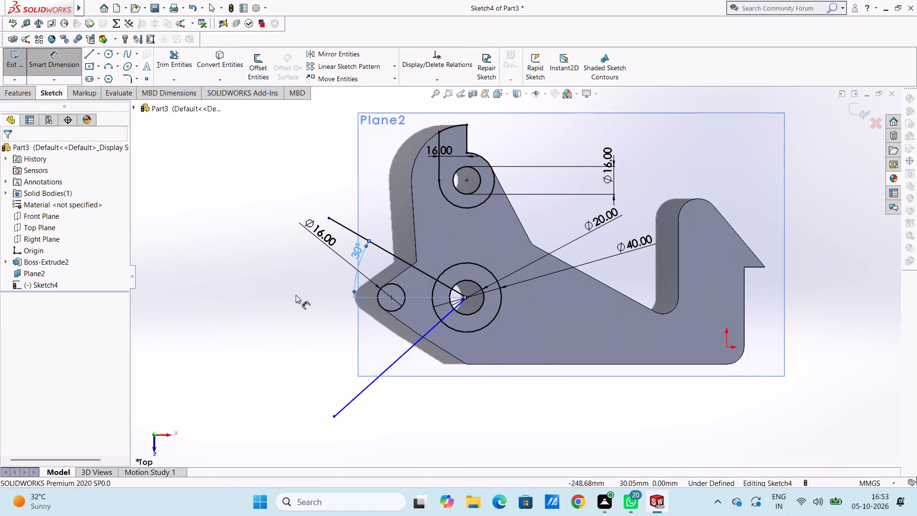
# Dimension the lower slanted line at 30° from the horizontal through the lower hole's centre.
pyautogui.scroll(-1, 420, 395)
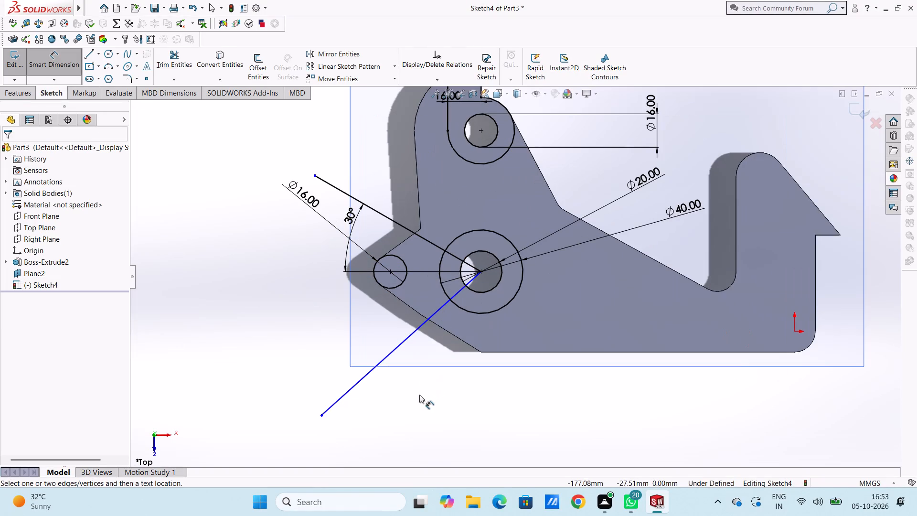
pyautogui.click(408, 339)
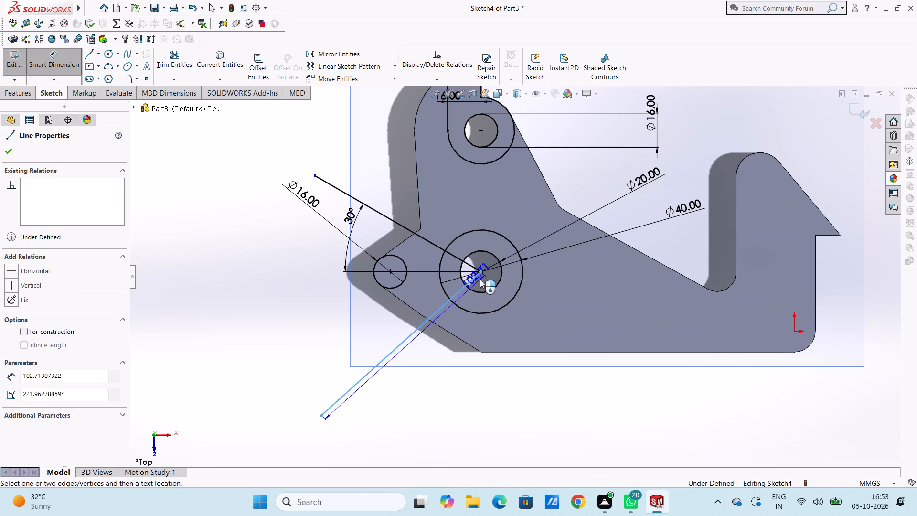
pyautogui.click(481, 271)
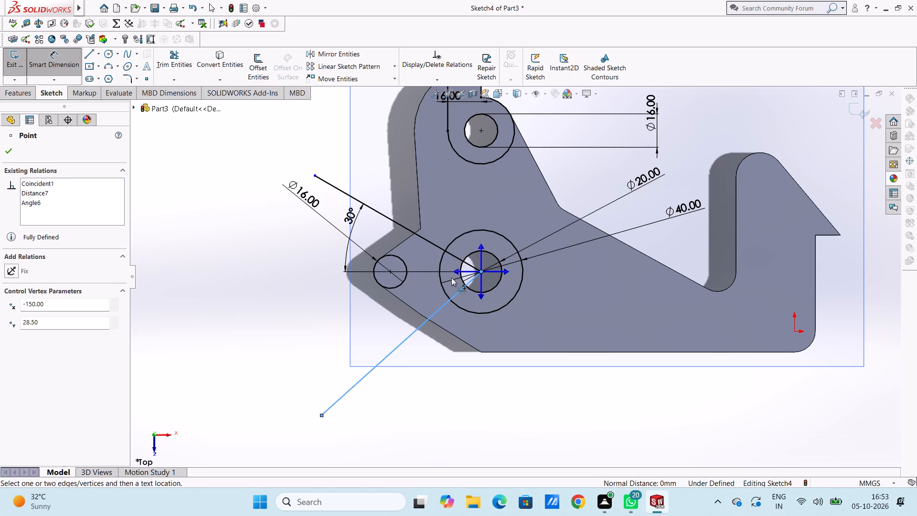
pyautogui.click(455, 275)
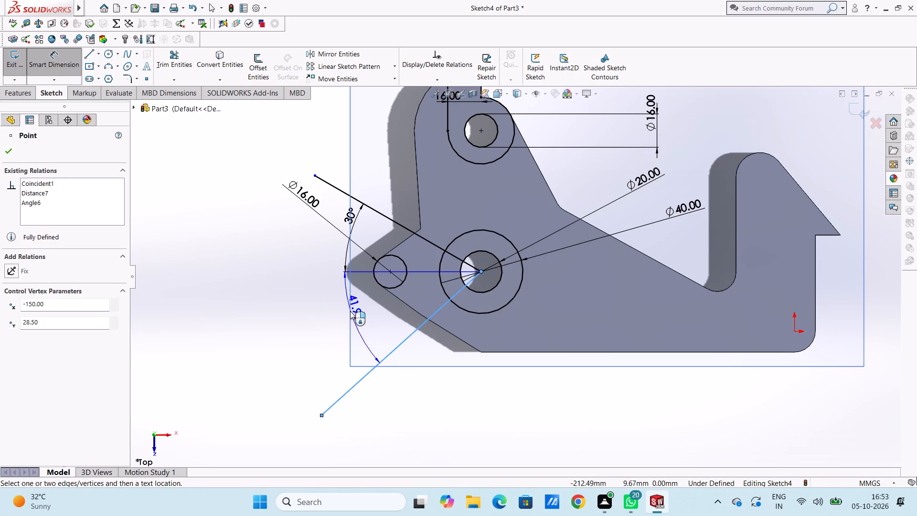
pyautogui.click(350, 311)
pyautogui.write('30')
pyautogui.press('Return')
pyautogui.click(286, 288)
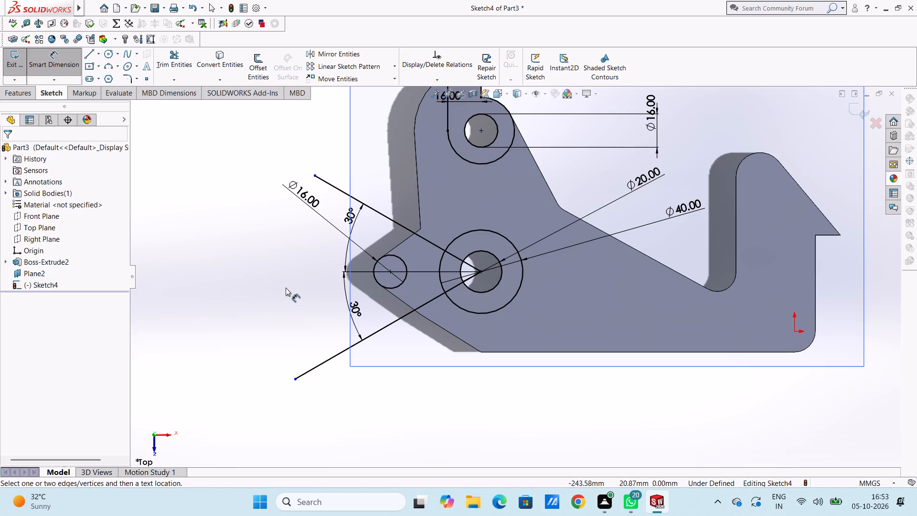
# Sketch two circles of 8 mm radius, one centred on each slanted line just outside the 40 mm circle.
pyautogui.scroll(-3, 462, 233)
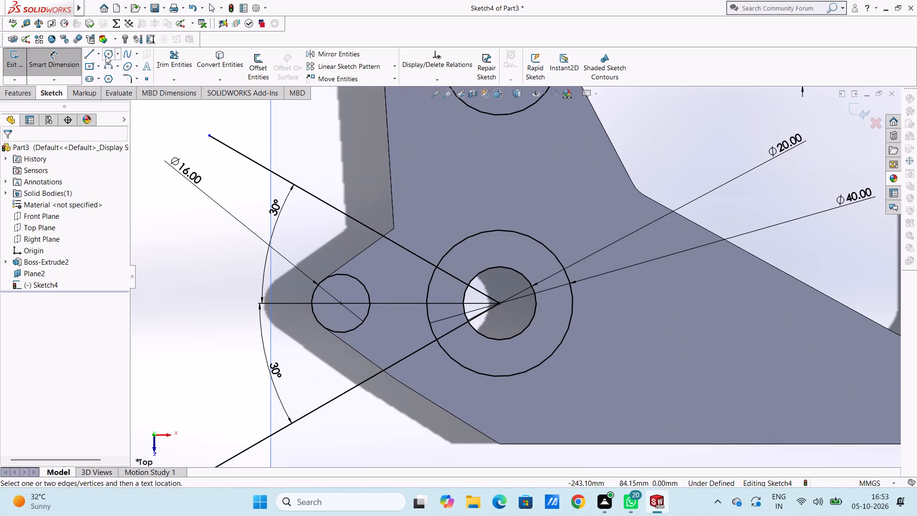
pyautogui.click(106, 55)
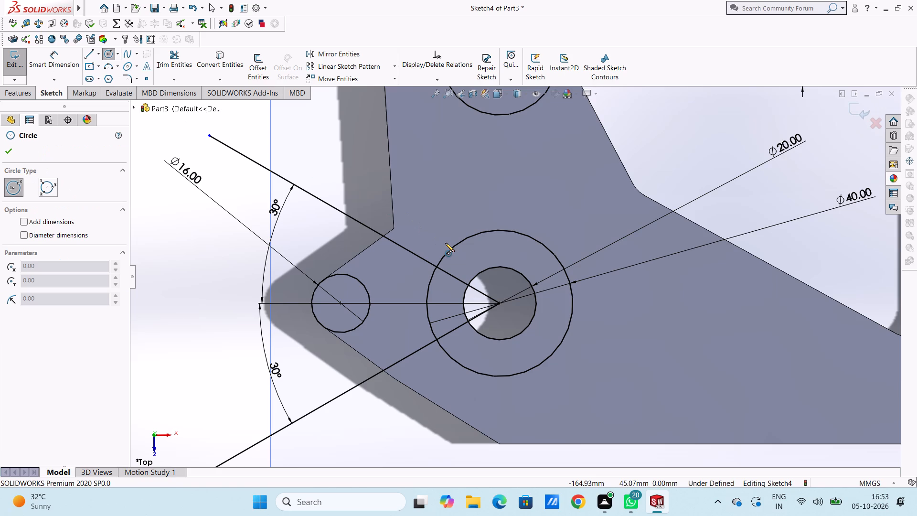
pyautogui.scroll(3, 453, 272)
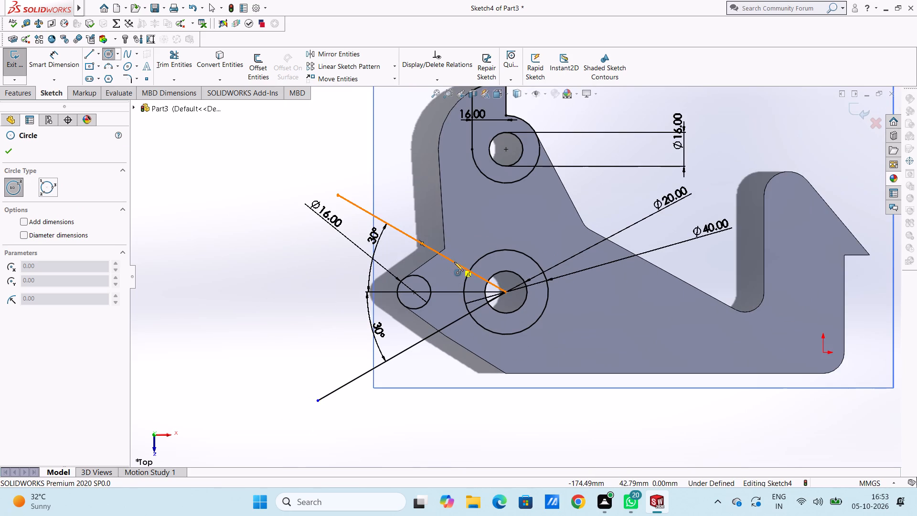
pyautogui.click(454, 262)
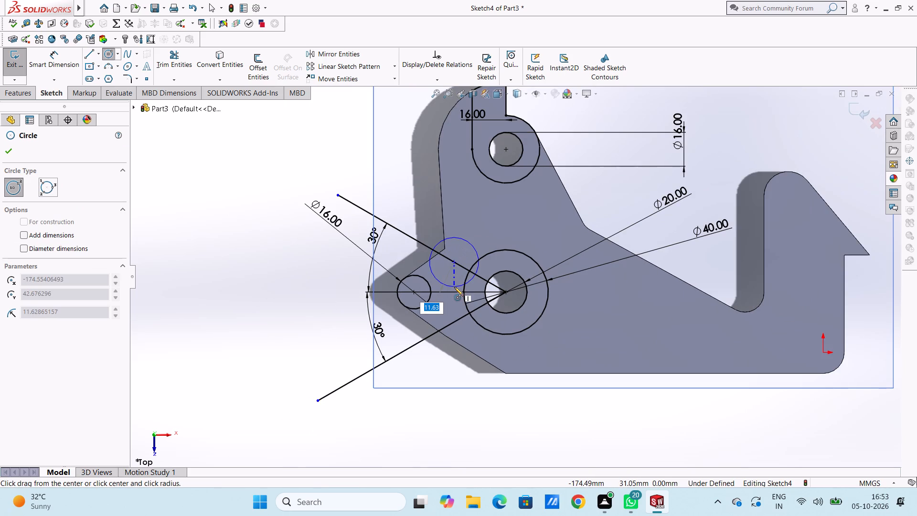
pyautogui.press('8')
pyautogui.press('Return')
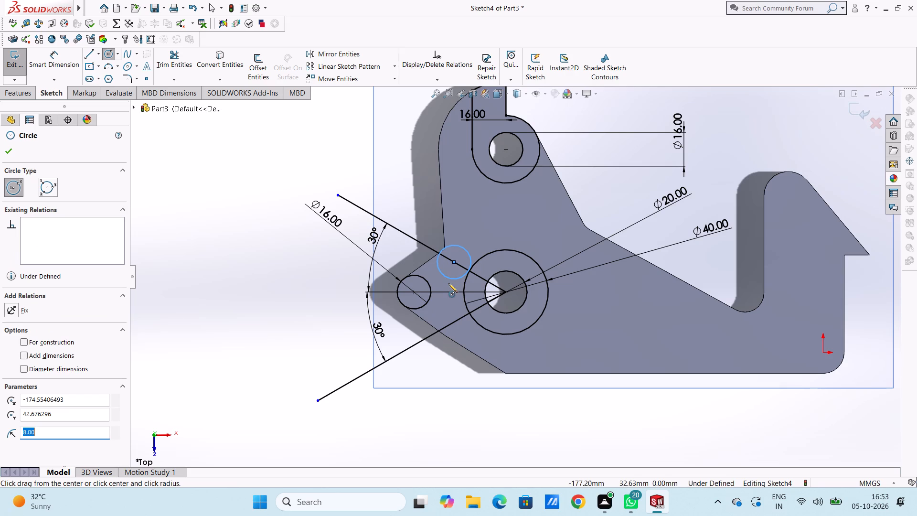
pyautogui.click(454, 322)
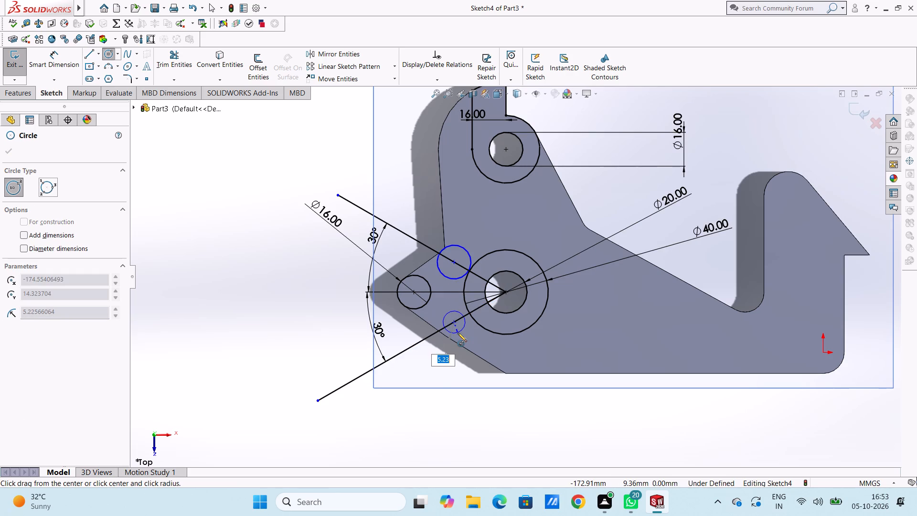
pyautogui.press('8')
pyautogui.press('Return')
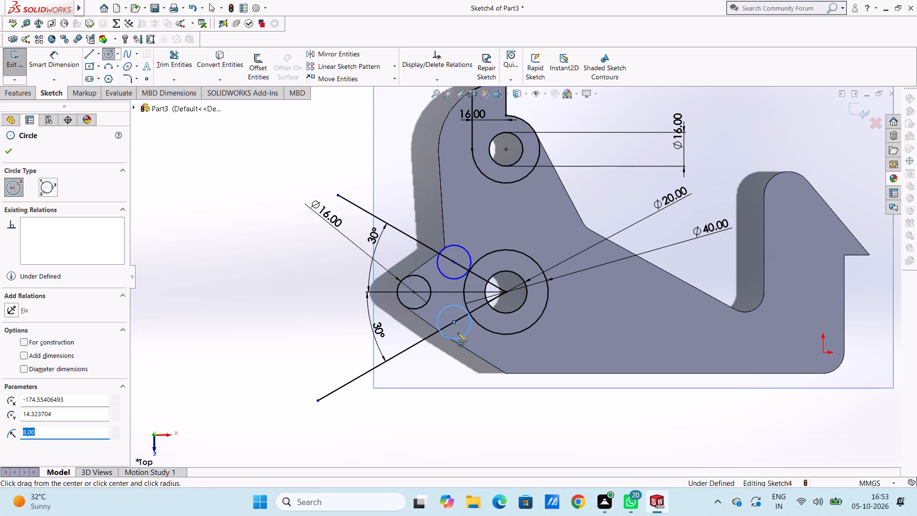
pyautogui.press('Escape')
pyautogui.press('Escape')
pyautogui.press('Escape')
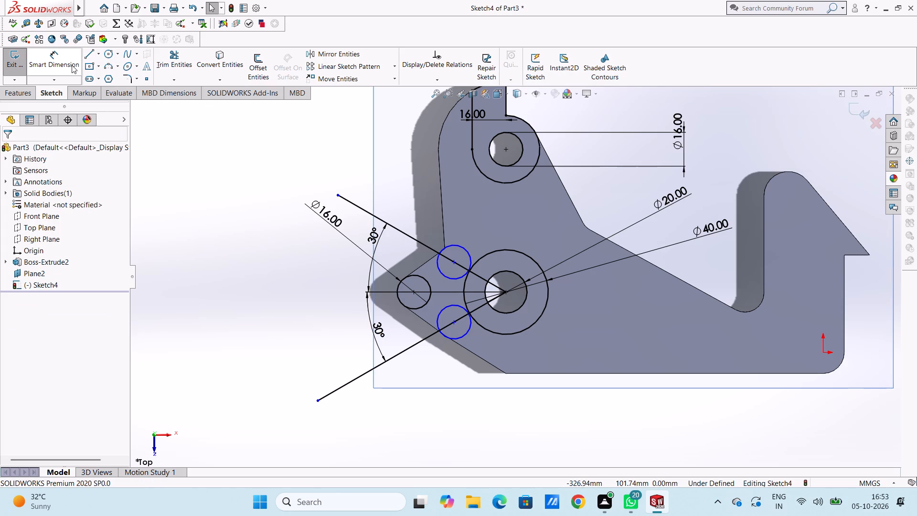
# Dimension the upper small circle beside the 40 mm circle with a 16 mm diameter.
pyautogui.click(72, 65)
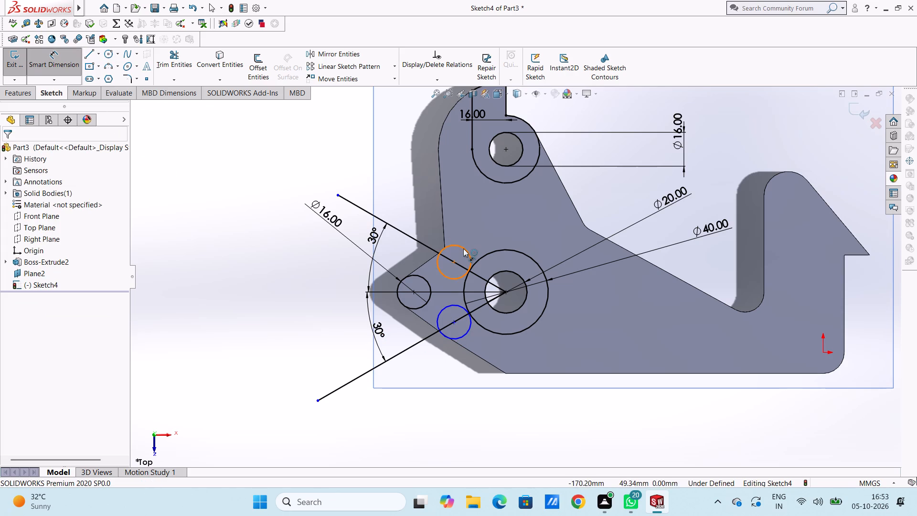
pyautogui.click(463, 248)
pyautogui.click(628, 114)
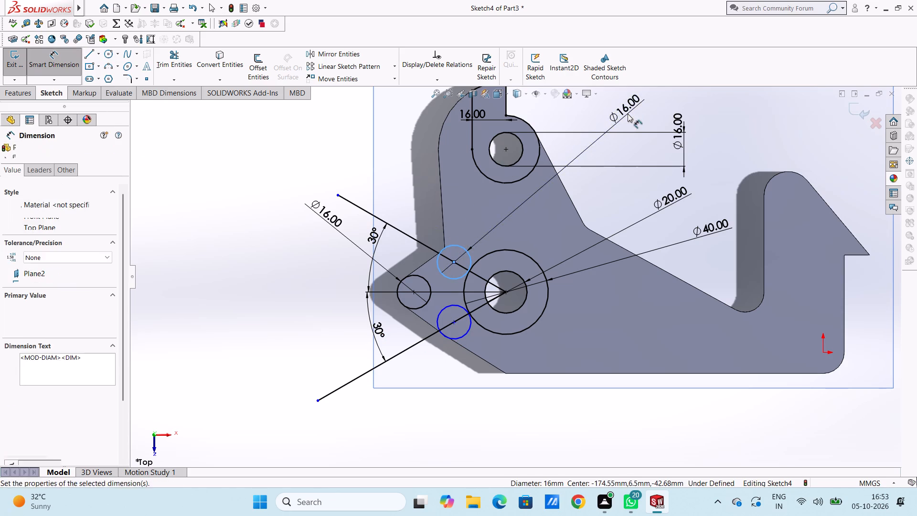
pyautogui.click(585, 101)
pyautogui.click(613, 185)
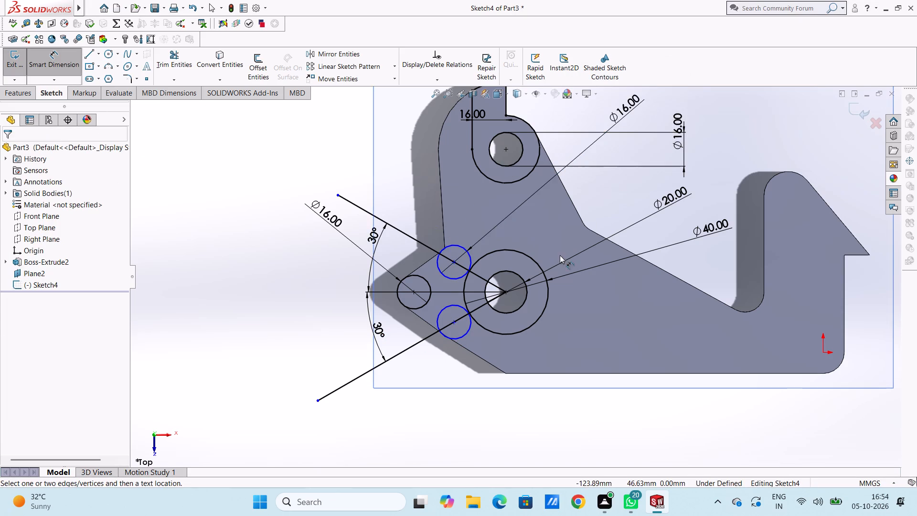
# Dimension the lower small circle beside the 40 mm circle with a 16 mm diameter.
pyautogui.scroll(3, 560, 255)
pyautogui.scroll(-4, 513, 356)
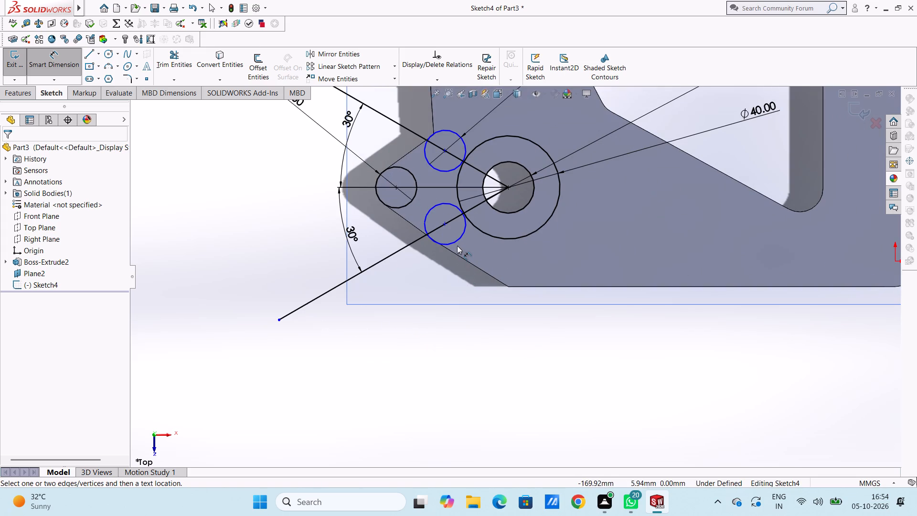
pyautogui.click(457, 242)
pyautogui.click(608, 394)
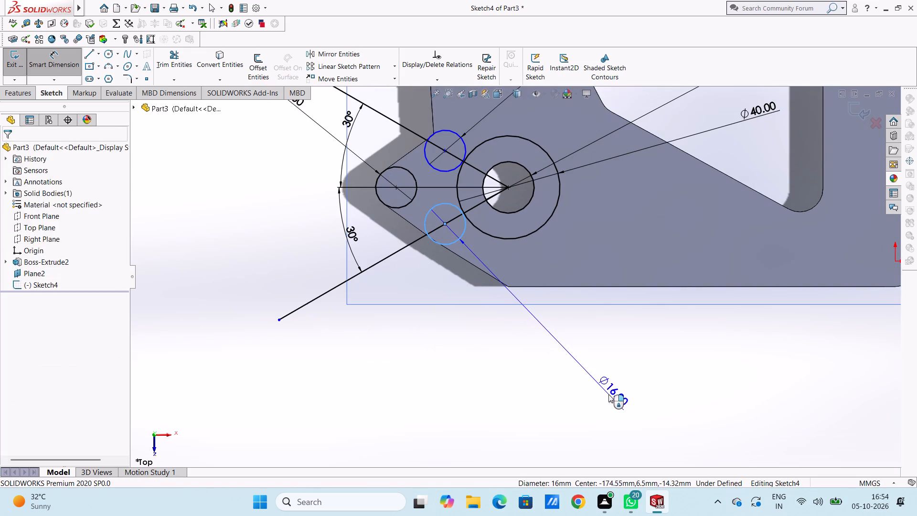
pyautogui.click(564, 380)
pyautogui.click(508, 387)
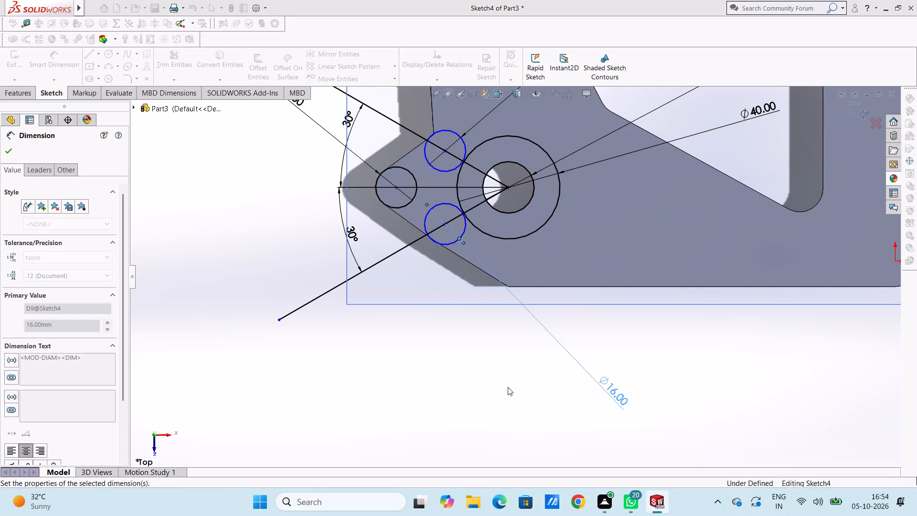
# Set the centre distance between the lower small circle and the lower hole to 28 mm.
pyautogui.click(445, 224)
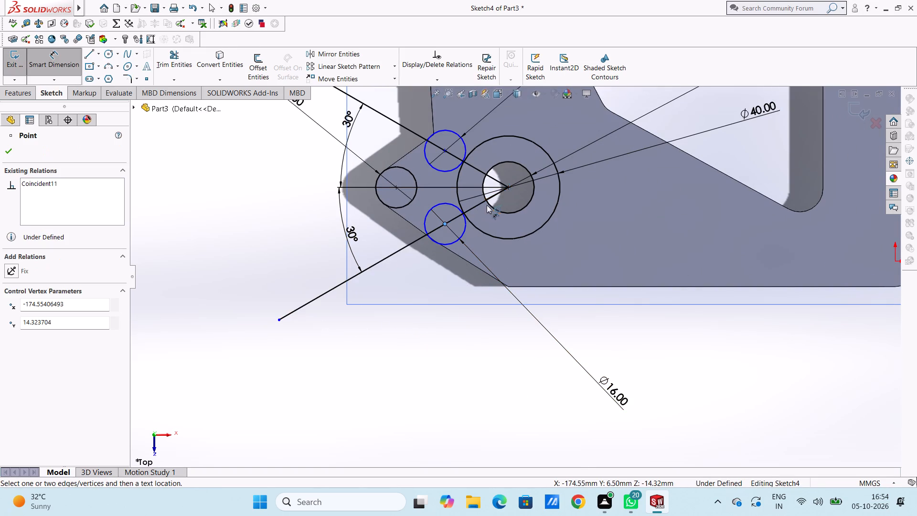
pyautogui.click(508, 190)
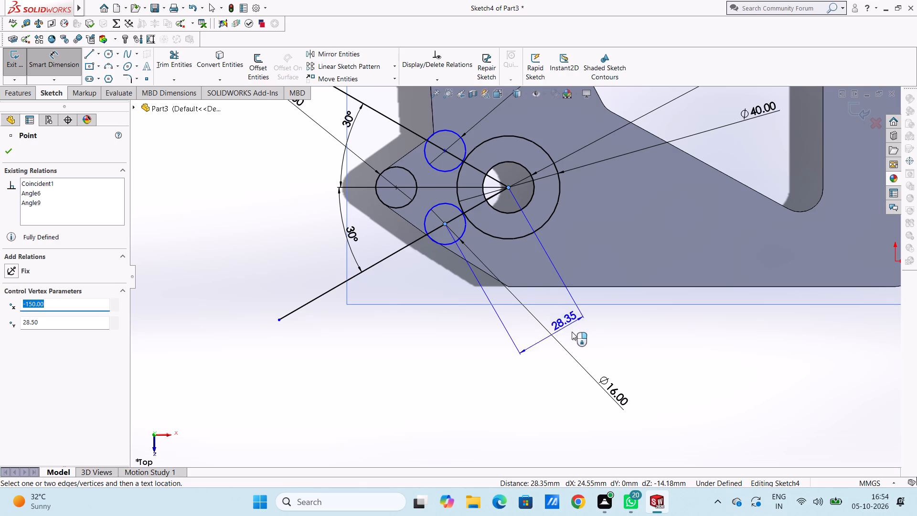
pyautogui.click(580, 344)
pyautogui.write('28')
pyautogui.press('Return')
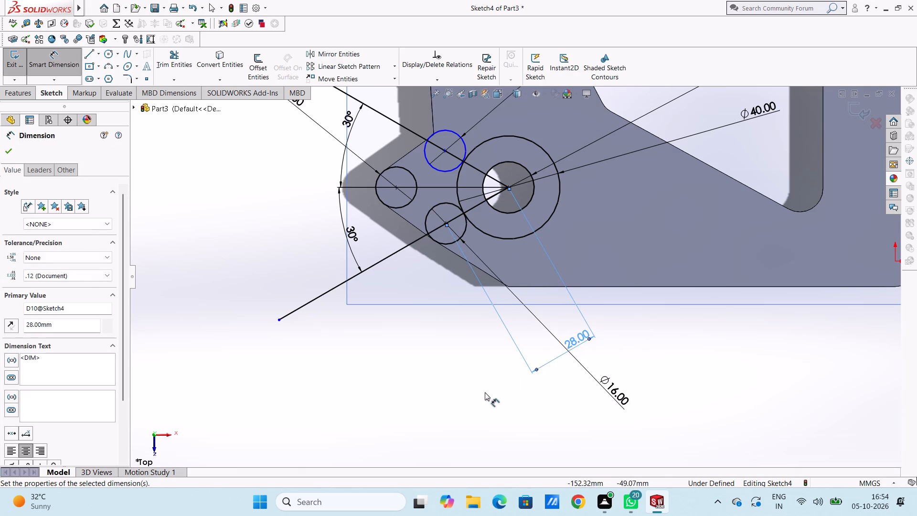
pyautogui.click(481, 405)
# Set the centre distance between the upper small circle and the lower hole to 28 mm.
pyautogui.scroll(4, 481, 405)
pyautogui.scroll(-3, 519, 216)
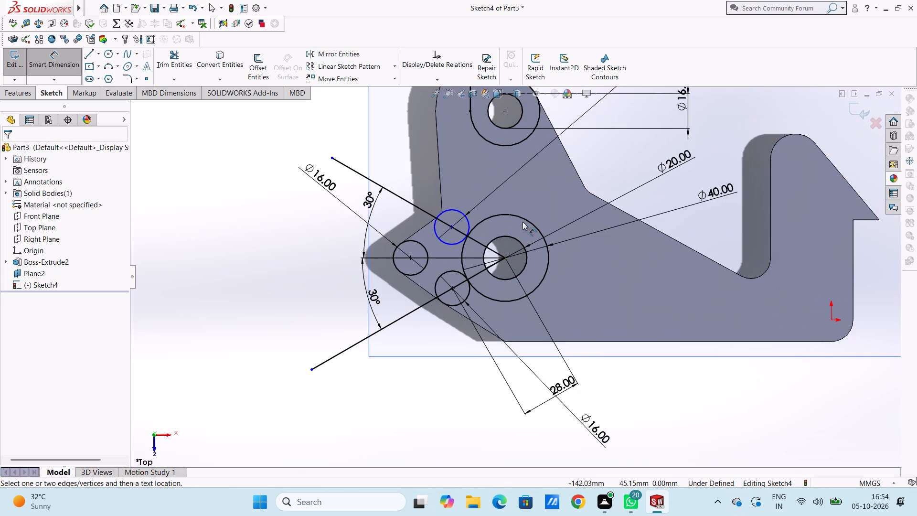
pyautogui.click(450, 227)
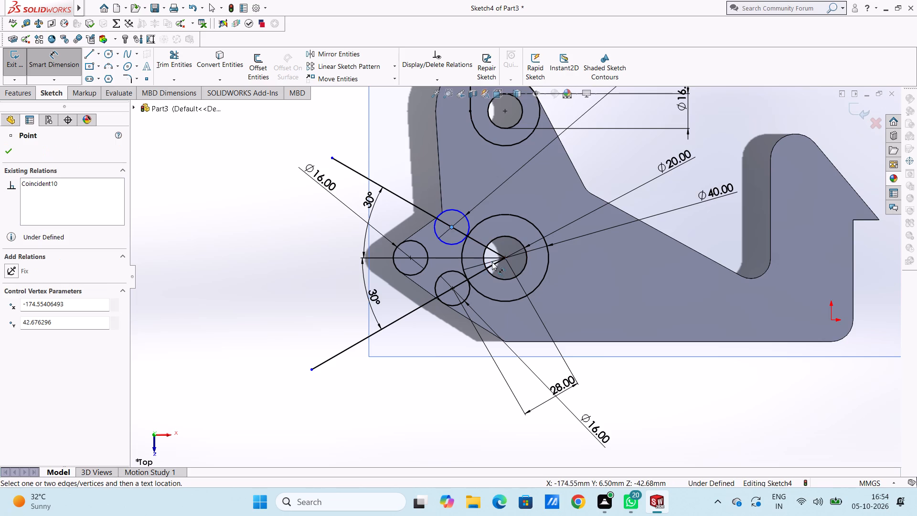
pyautogui.click(506, 258)
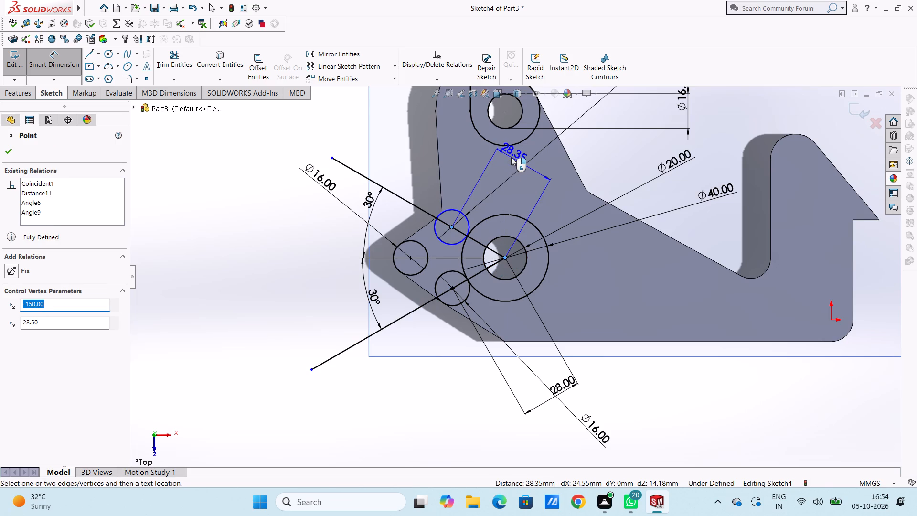
pyautogui.click(511, 157)
pyautogui.write('28')
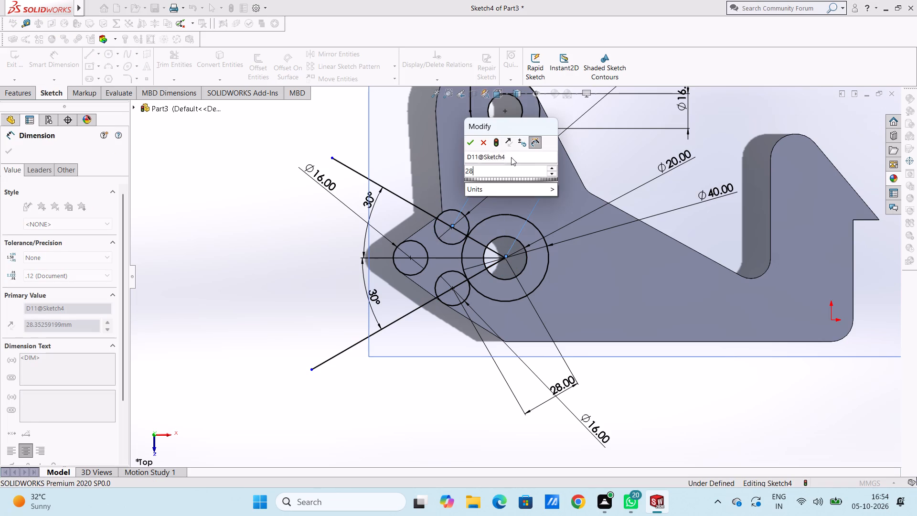
pyautogui.press('Return')
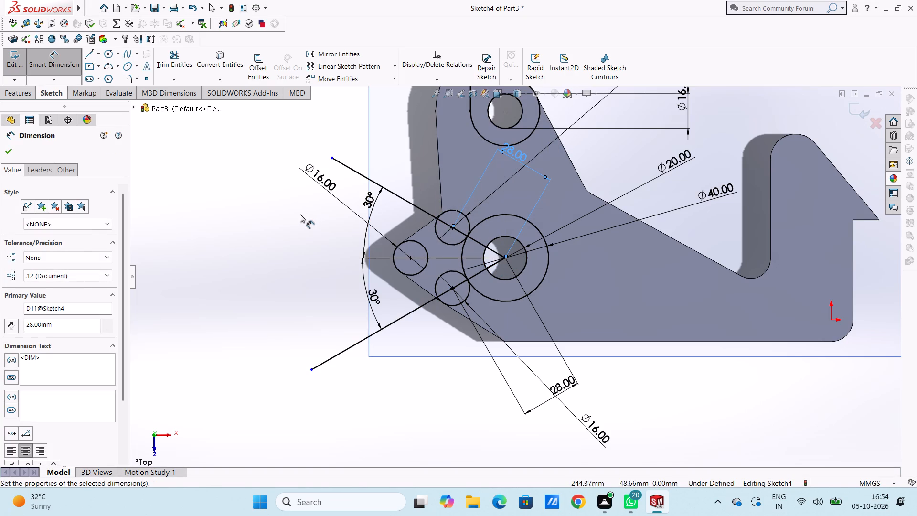
pyautogui.click(300, 214)
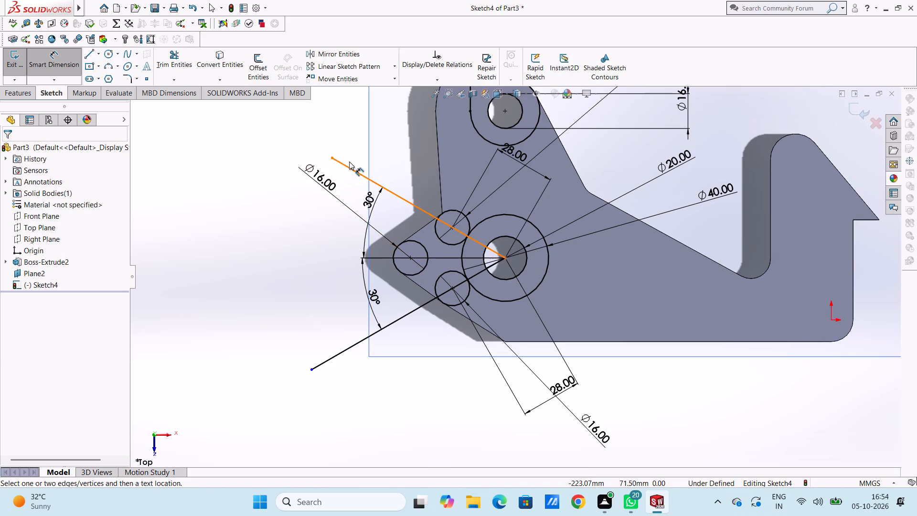
# Delete the two slanted lines running from the lower hole's centre past the plate's pointed end.
pyautogui.click(349, 168)
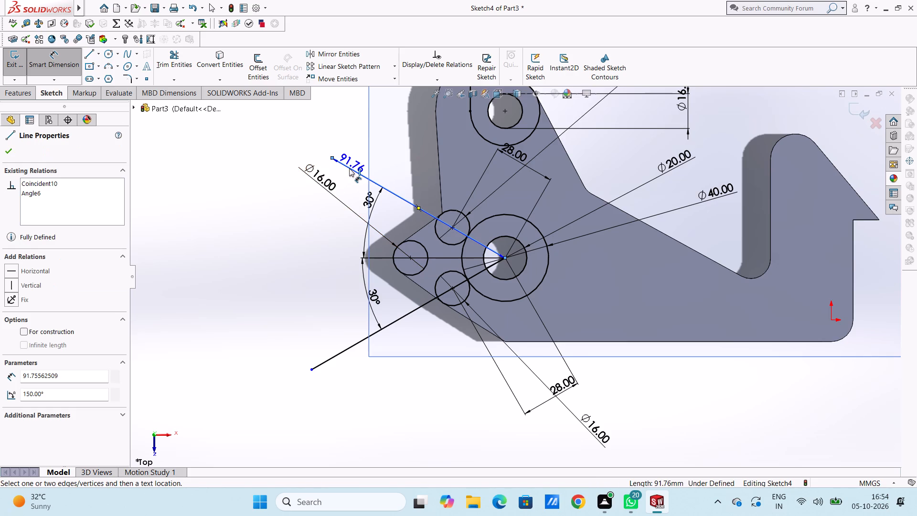
pyautogui.keyDown('ctrl'); pyautogui.click(394, 323); pyautogui.keyUp('ctrl')
pyautogui.press('Delete')
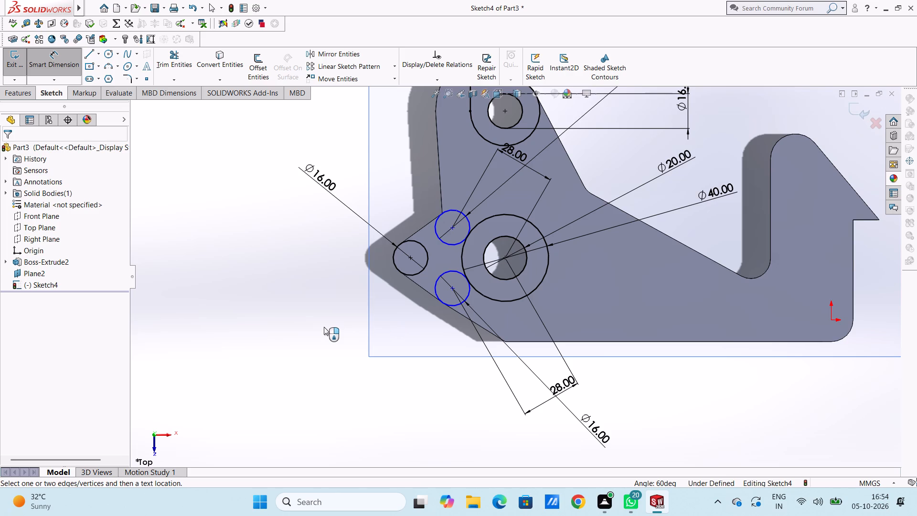
pyautogui.press('Escape')
pyautogui.press('Escape')
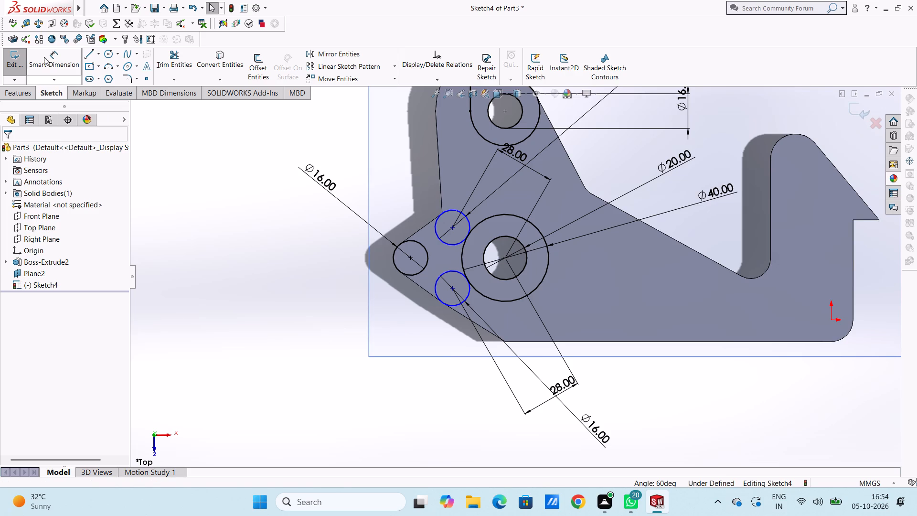
# Sketch a line about 23.8 mm long along the plate's upper slanted edge, joining the pointed-end circle to the upper small circle.
pyautogui.scroll(-4, 540, 212)
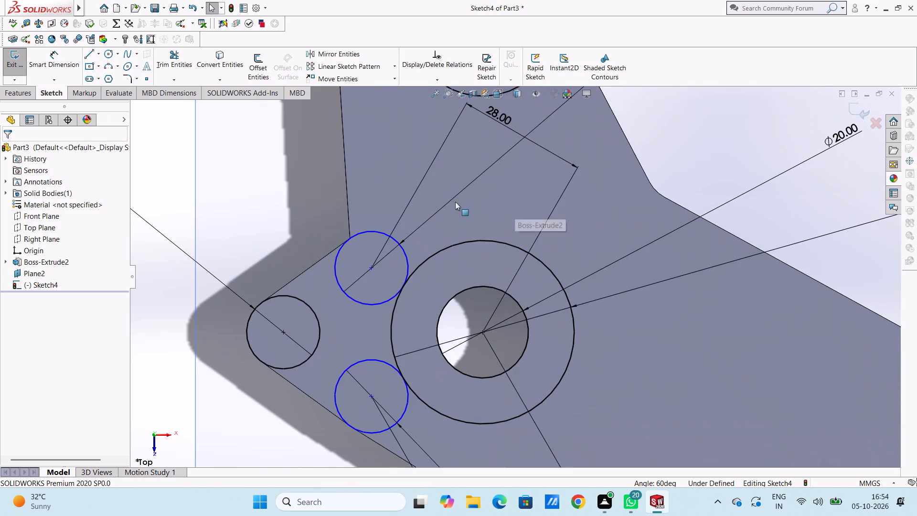
pyautogui.click(93, 51)
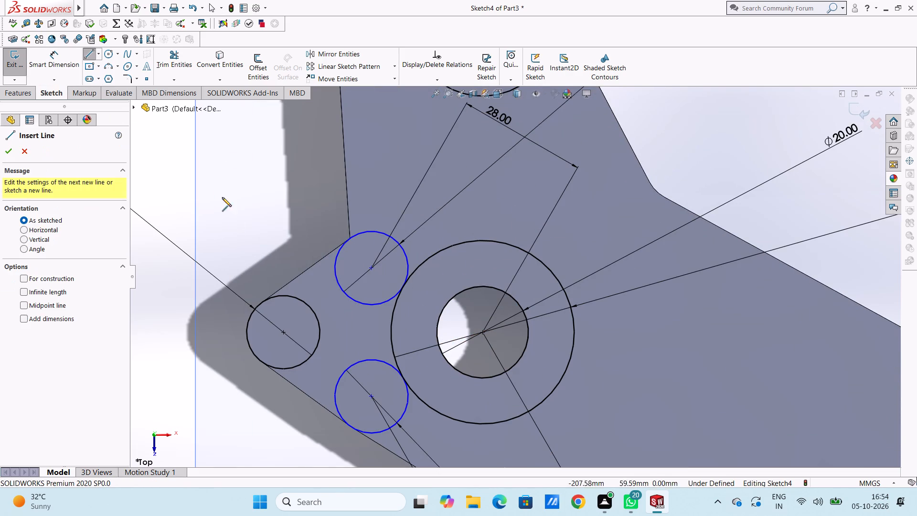
pyautogui.click(256, 307)
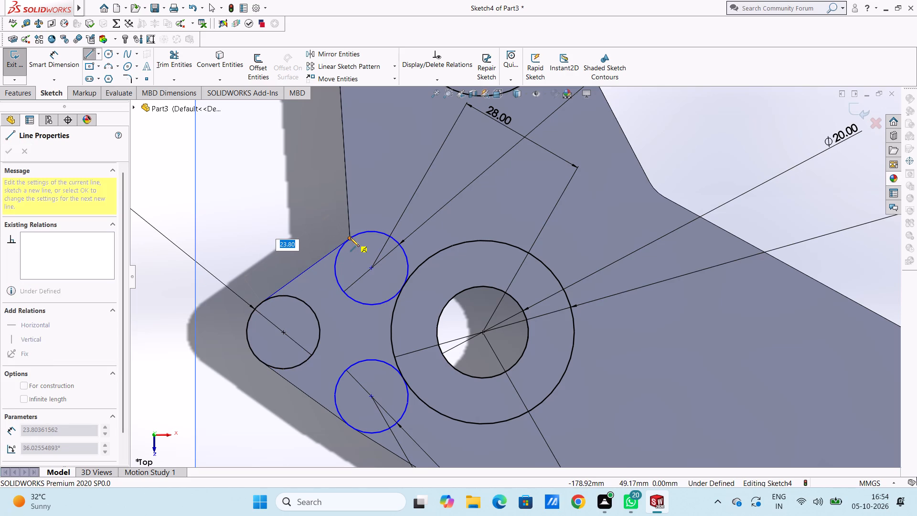
pyautogui.click(350, 237)
pyautogui.press('Escape')
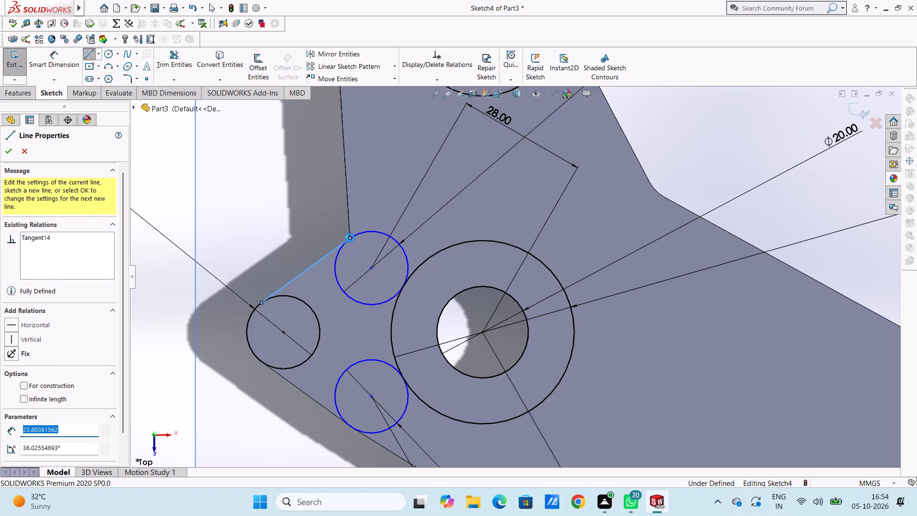
pyautogui.press('Escape')
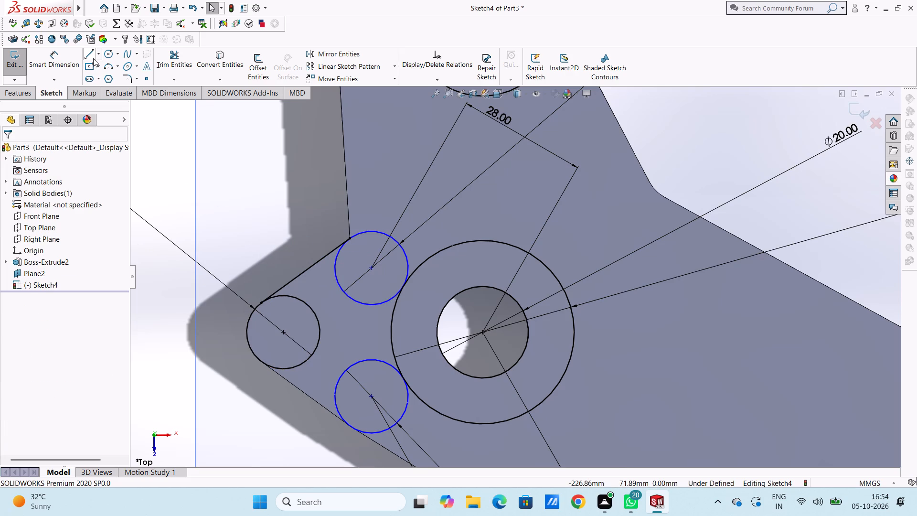
# Sketch a line about 23.8 mm long along the plate's lower slanted edge, joining the pointed-end circle to the lower small circle.
pyautogui.click(93, 57)
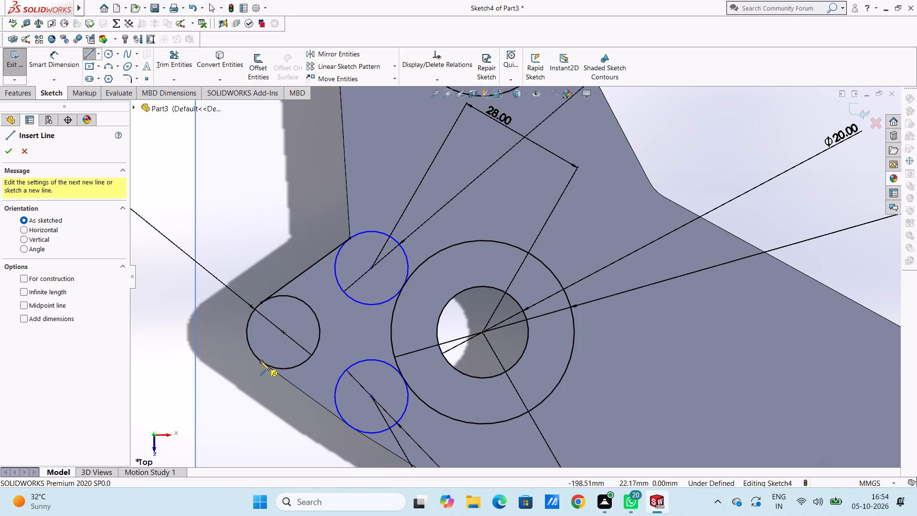
pyautogui.click(260, 361)
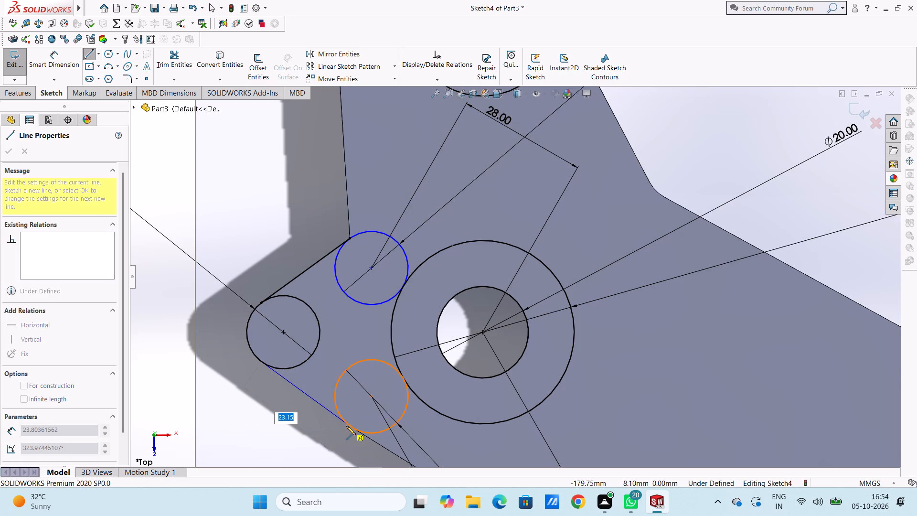
pyautogui.click(349, 427)
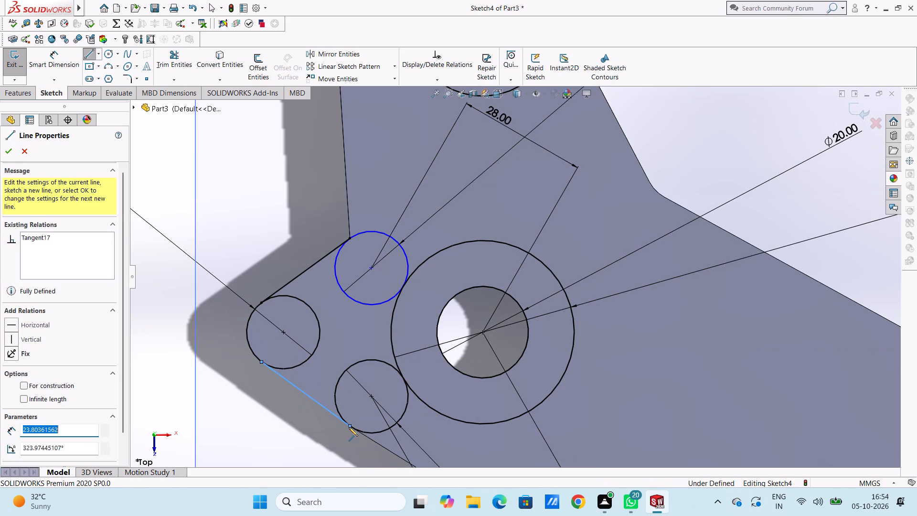
pyautogui.press('Escape')
pyautogui.press('Escape')
pyautogui.press('Escape')
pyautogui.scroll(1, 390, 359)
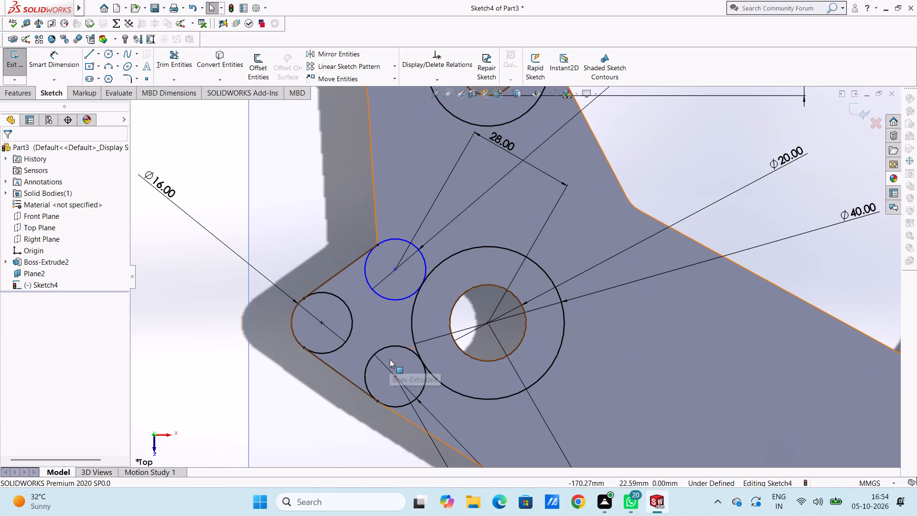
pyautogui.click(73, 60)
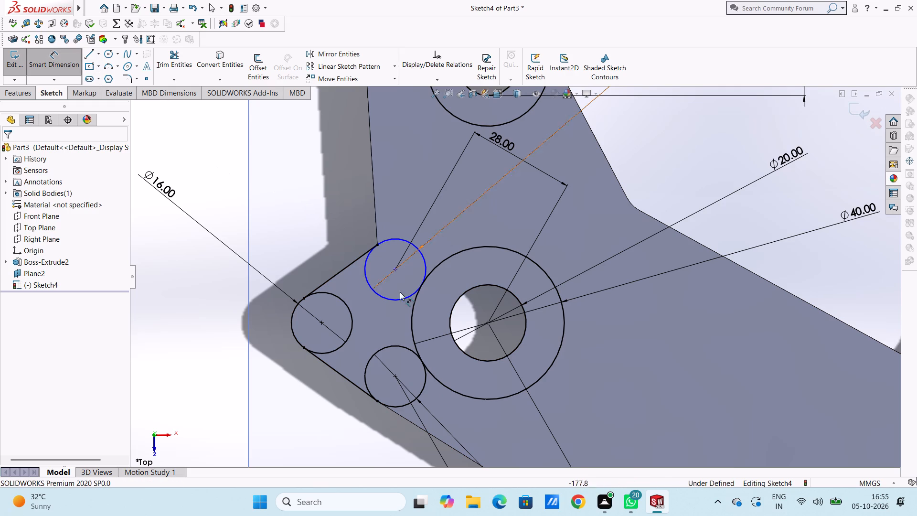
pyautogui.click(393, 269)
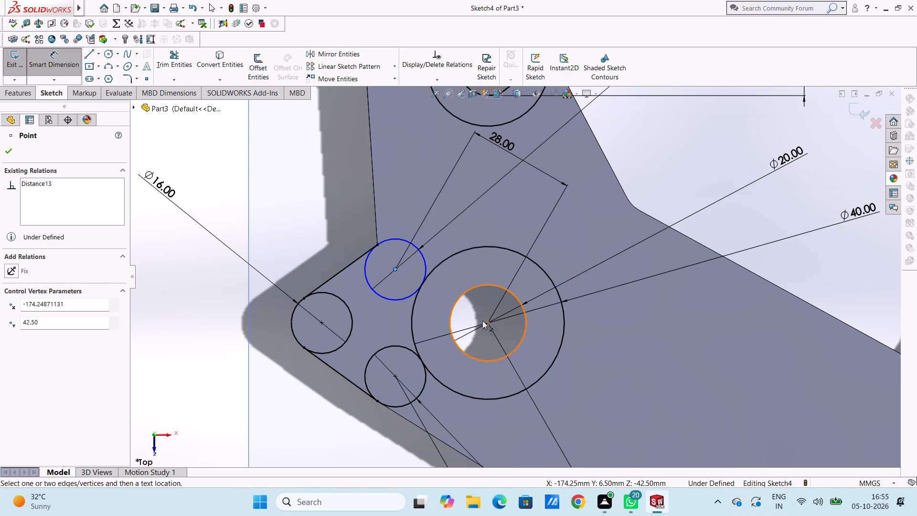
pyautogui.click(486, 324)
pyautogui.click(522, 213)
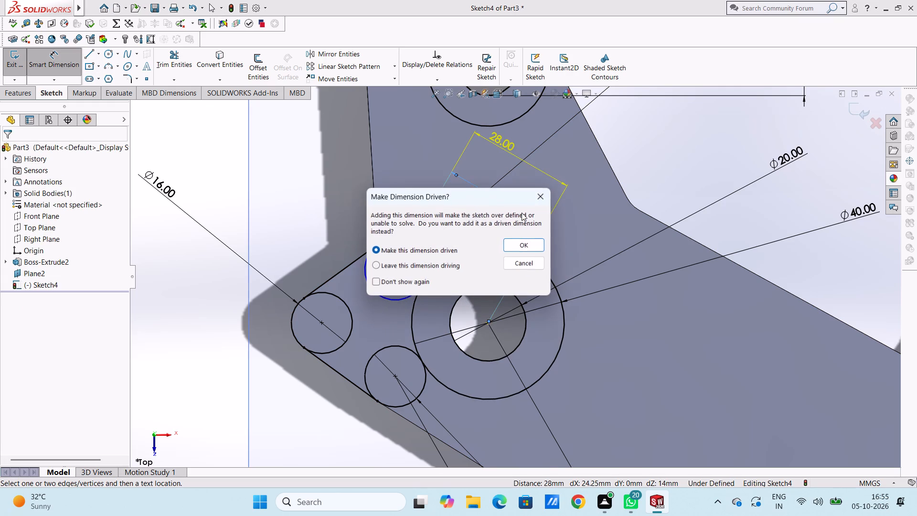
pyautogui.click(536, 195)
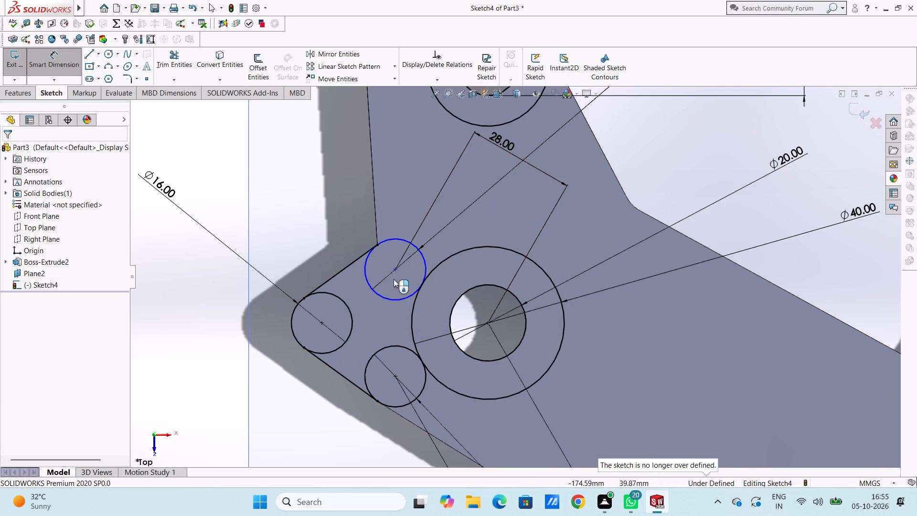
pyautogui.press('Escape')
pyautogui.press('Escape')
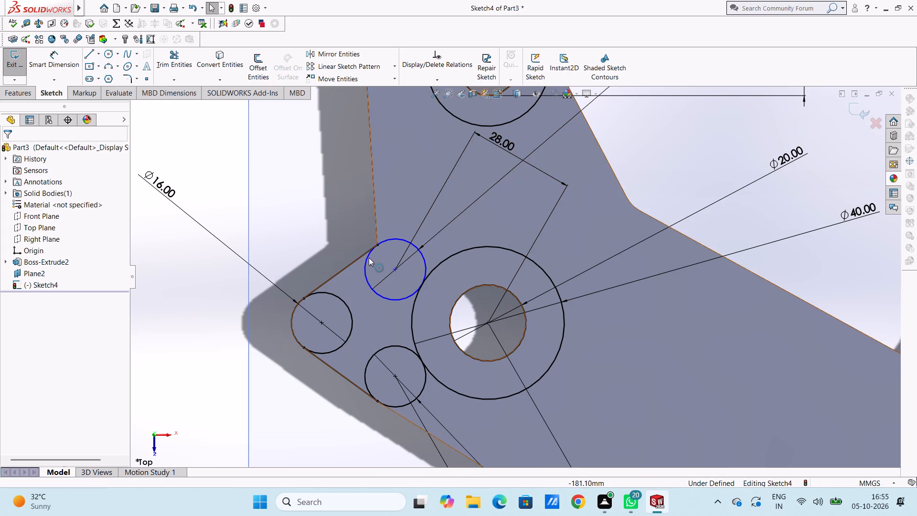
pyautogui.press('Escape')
# Add a tangent relation between the upper small circle and the 40 mm circle.
pyautogui.click(389, 301)
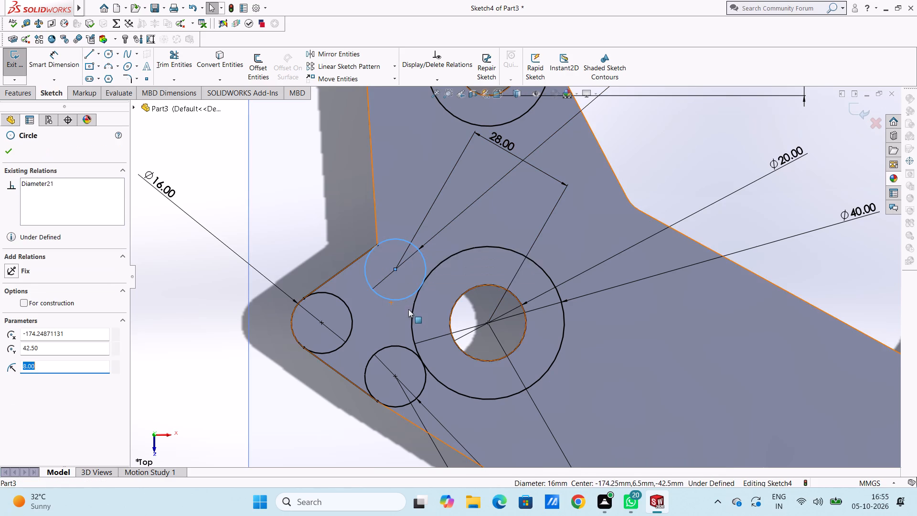
pyautogui.keyDown('ctrl'); pyautogui.click(411, 311); pyautogui.keyUp('ctrl')
pyautogui.click(11, 334)
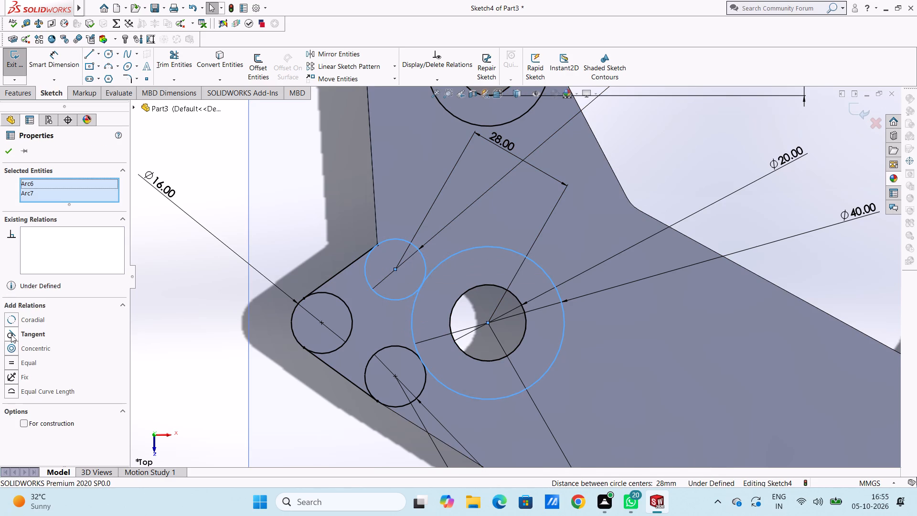
pyautogui.click(292, 217)
pyautogui.scroll(5, 292, 217)
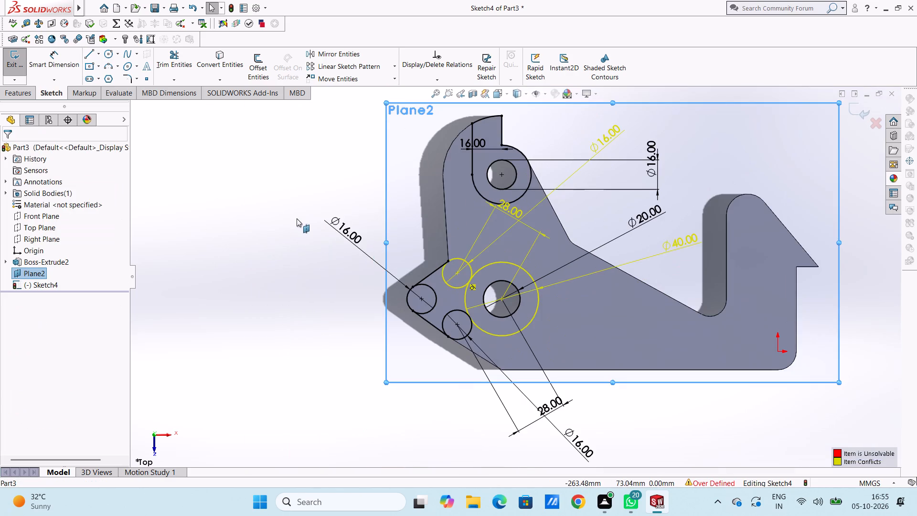
# Delete the 40 mm diameter dimension of the large circle around the lower hole.
pyautogui.scroll(-2, 689, 256)
pyautogui.click(646, 250)
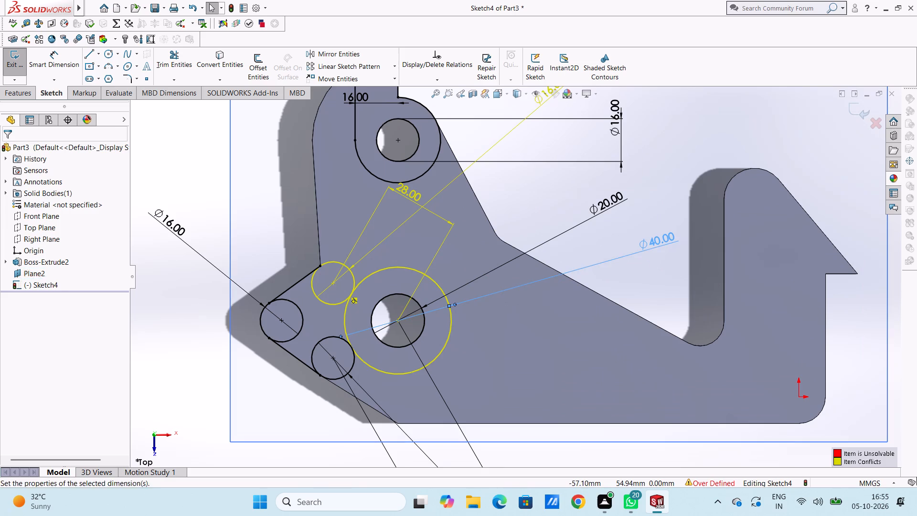
pyautogui.press('Delete')
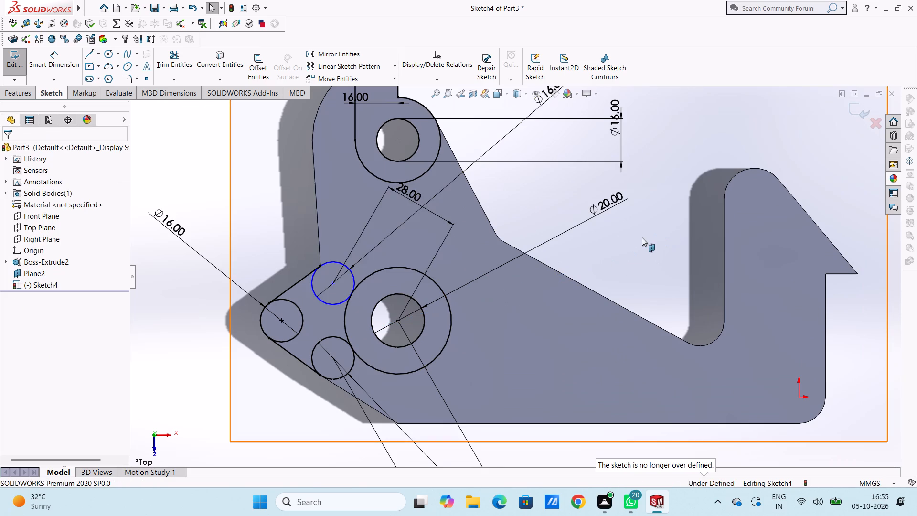
# Add a tangent relation between the upper slanted line at the pointed end and the upper small circle.
pyautogui.click(295, 282)
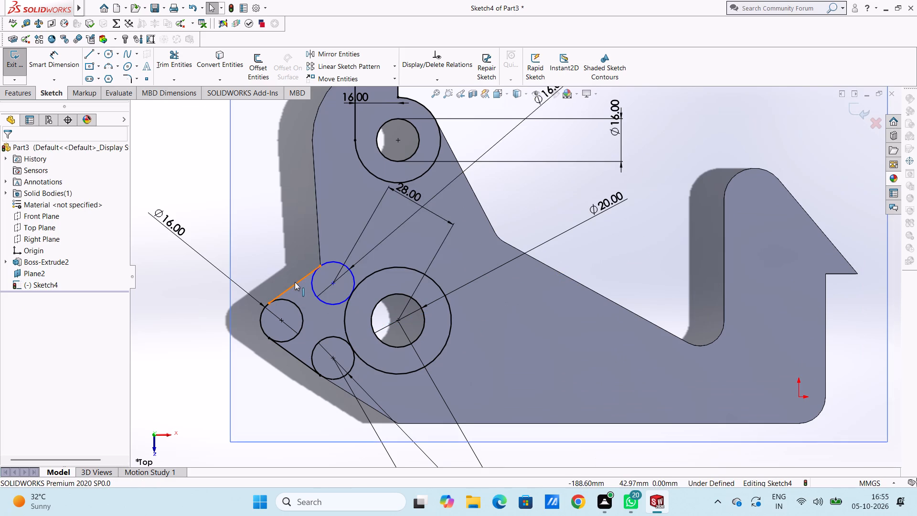
pyautogui.keyDown('ctrl'); pyautogui.click(312, 288); pyautogui.keyUp('ctrl')
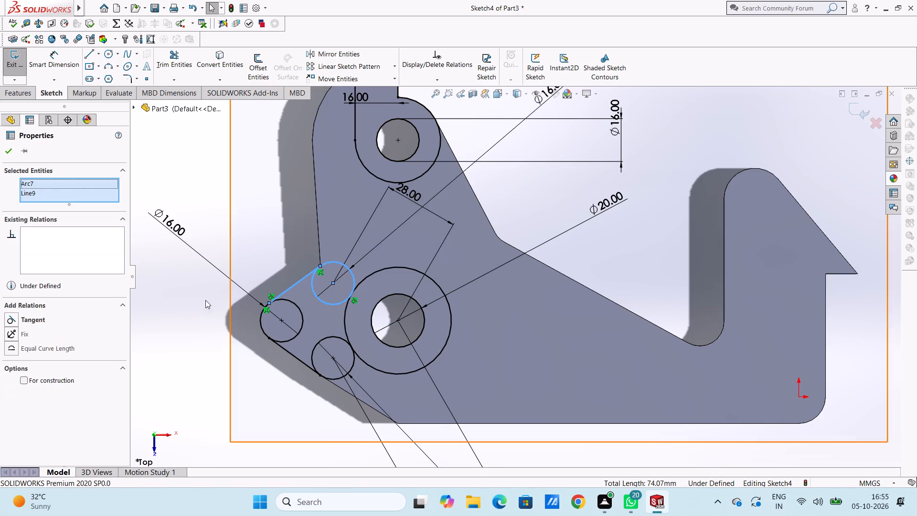
pyautogui.click(12, 318)
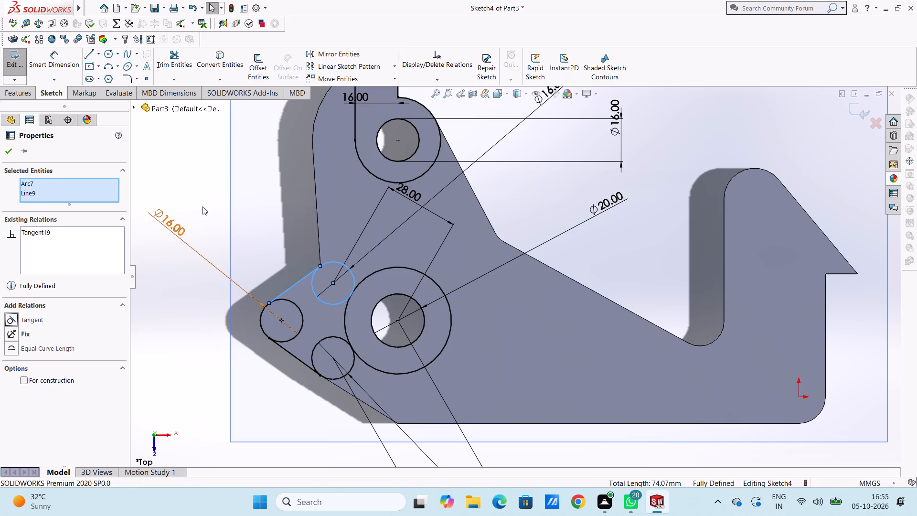
pyautogui.click(203, 206)
# Trim away the outer arcs of the upper and lower small circles and the inner arc of the pointed-end circle.
pyautogui.click(177, 52)
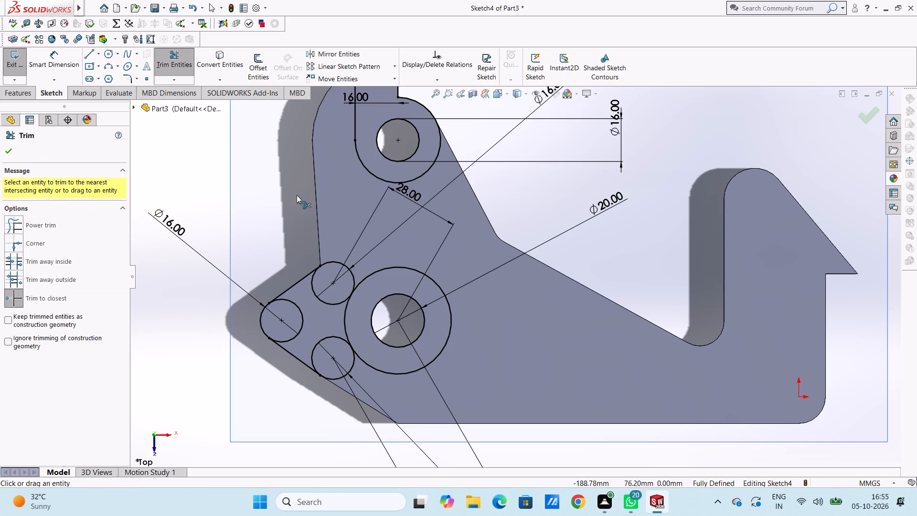
pyautogui.click(339, 260)
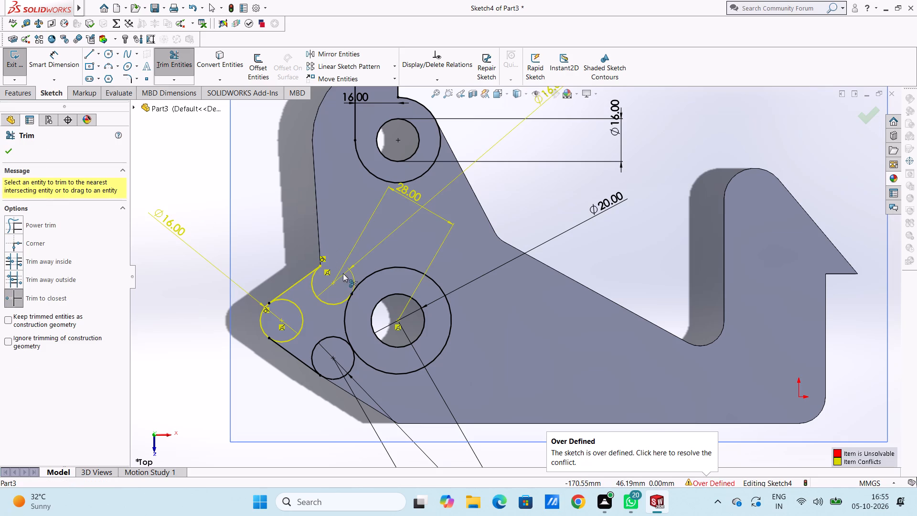
pyautogui.click(349, 373)
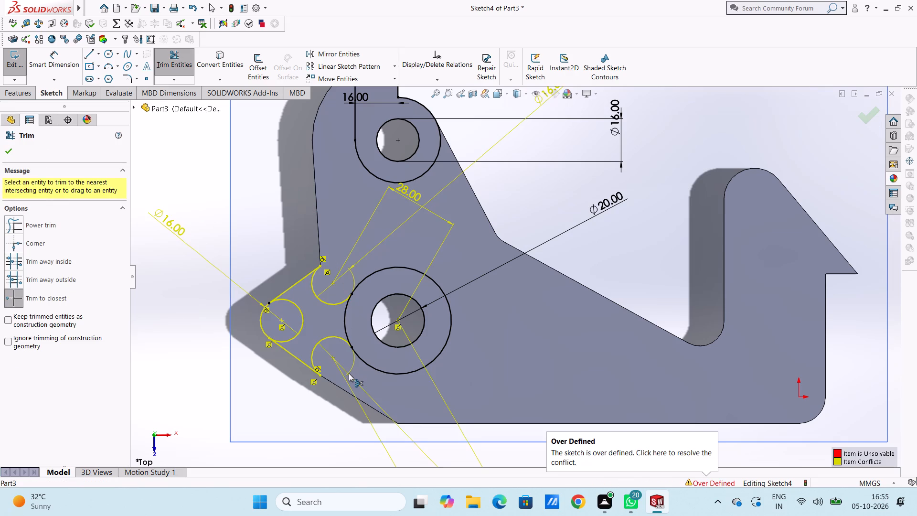
pyautogui.click(304, 317)
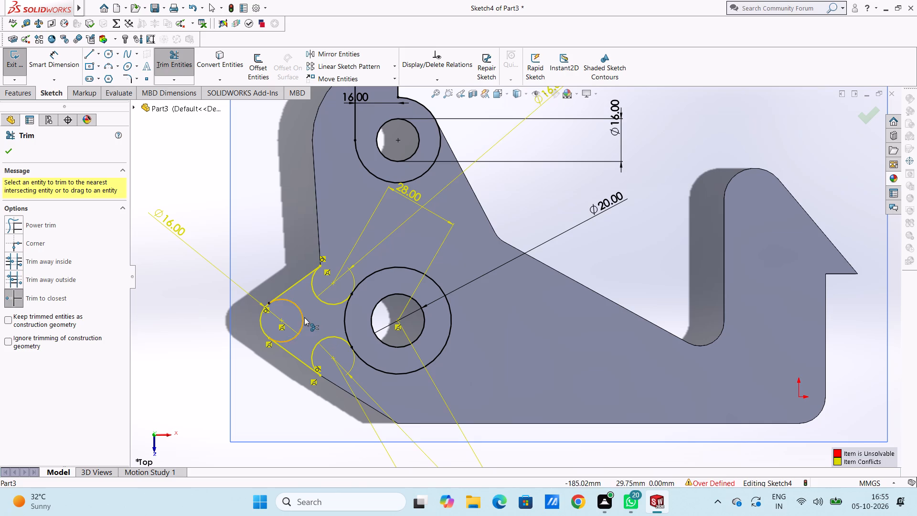
pyautogui.press('Escape')
pyautogui.press('Escape')
pyautogui.press('Escape')
# Delete the pointed-end arc's 16 mm diameter dimension and both 28 mm distances from the lower hole's centre to the small arcs.
pyautogui.click(171, 219)
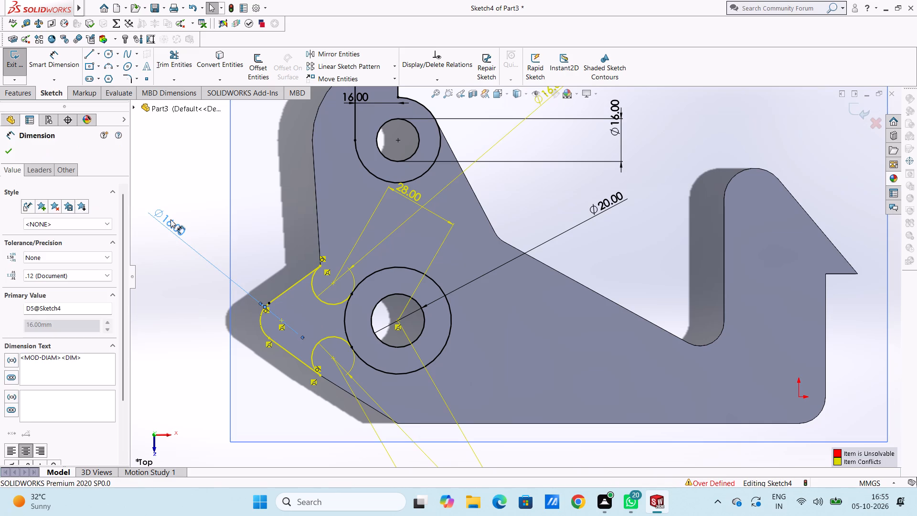
pyautogui.press('Delete')
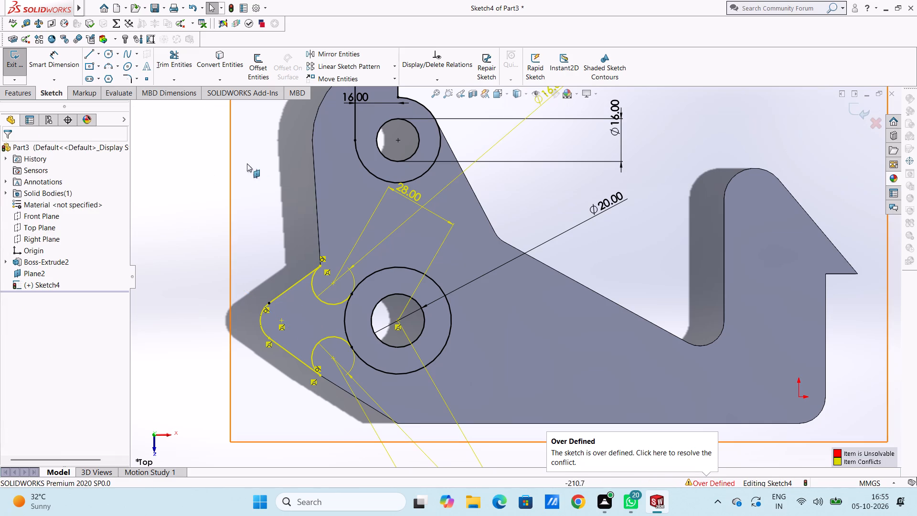
pyautogui.click(440, 214)
pyautogui.click(532, 186)
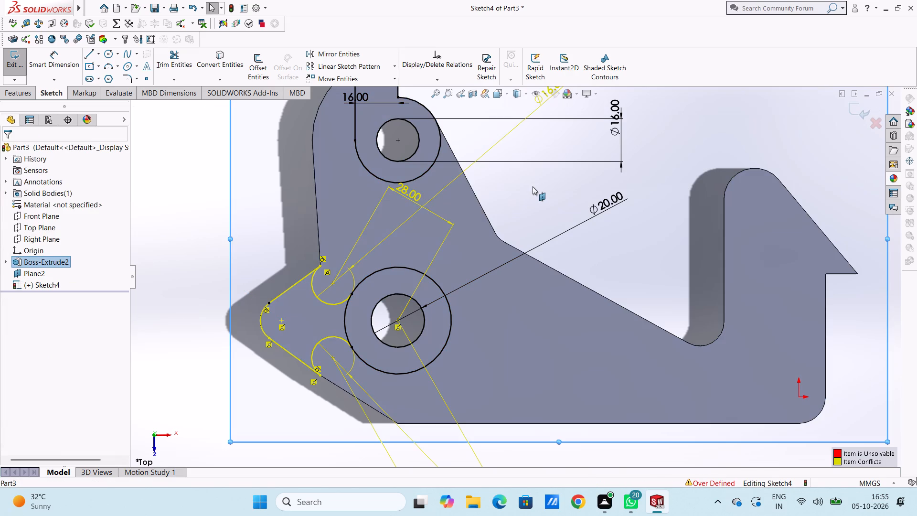
pyautogui.click(402, 187)
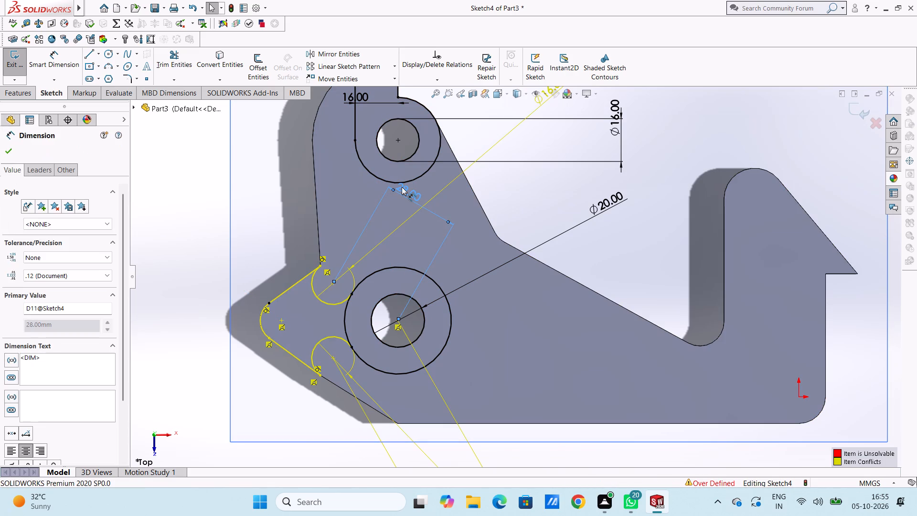
pyautogui.press('Delete')
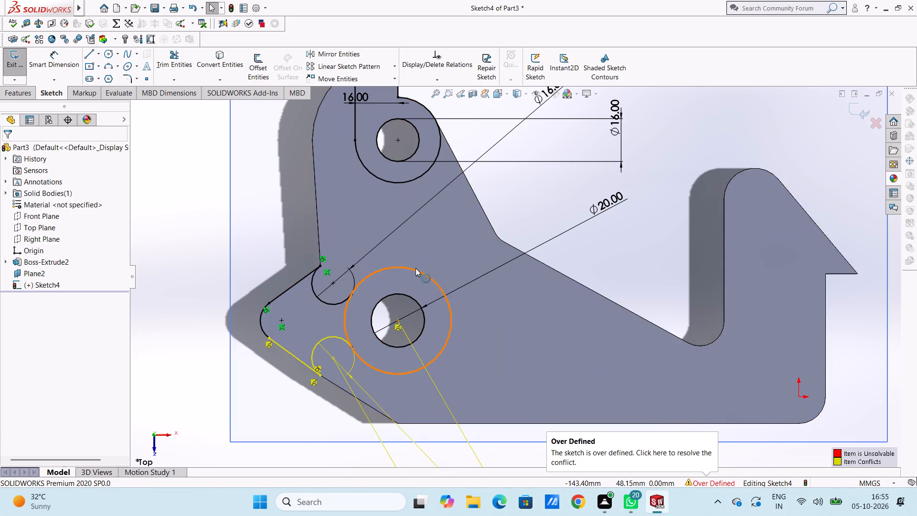
pyautogui.scroll(3, 416, 268)
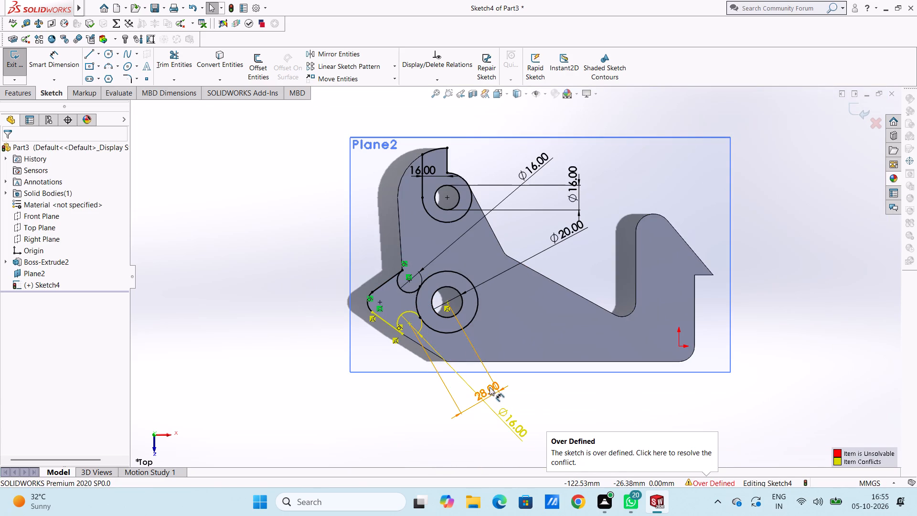
pyautogui.click(490, 387)
pyautogui.press('Delete')
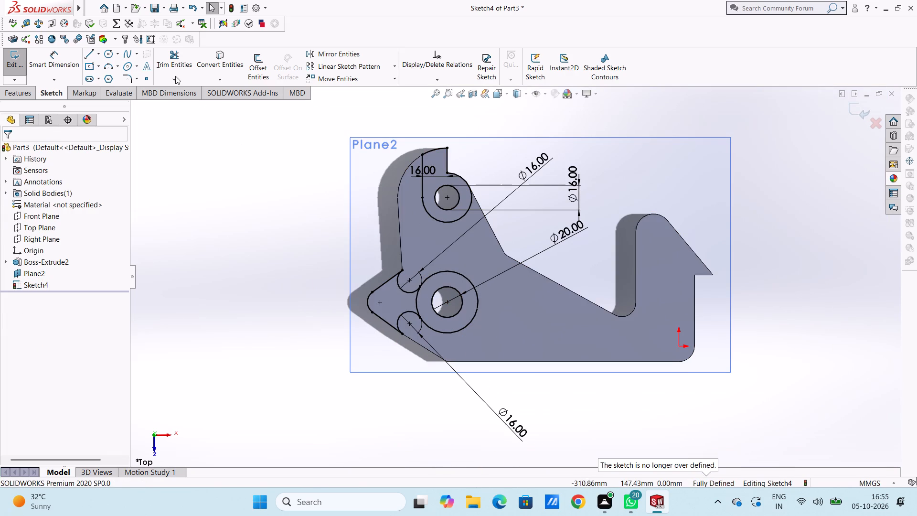
# Trim the large circle's arc facing the pointed end, between the upper and lower small arcs.
pyautogui.click(179, 63)
pyautogui.scroll(-3, 445, 312)
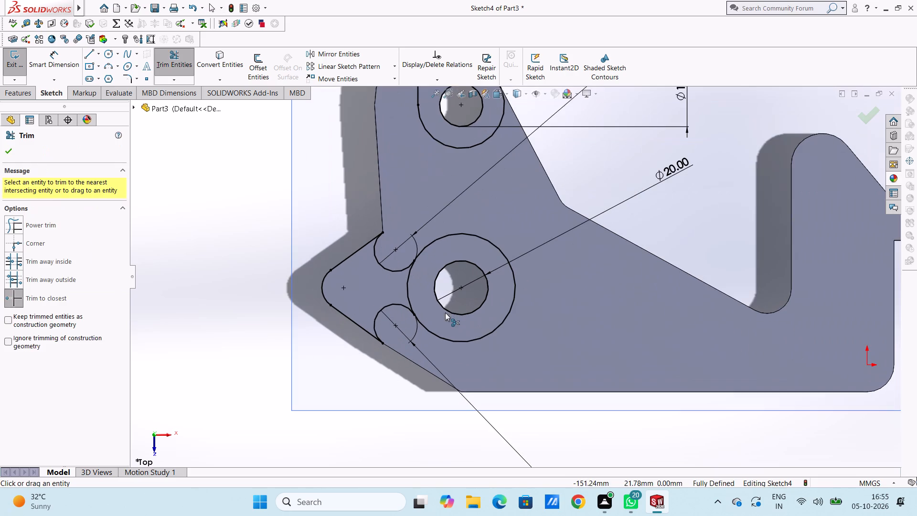
pyautogui.click(409, 288)
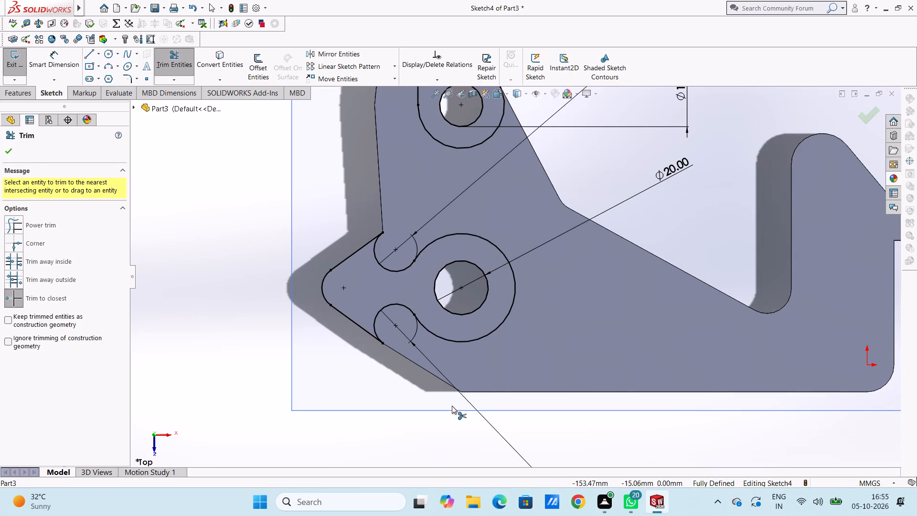
pyautogui.scroll(4, 452, 406)
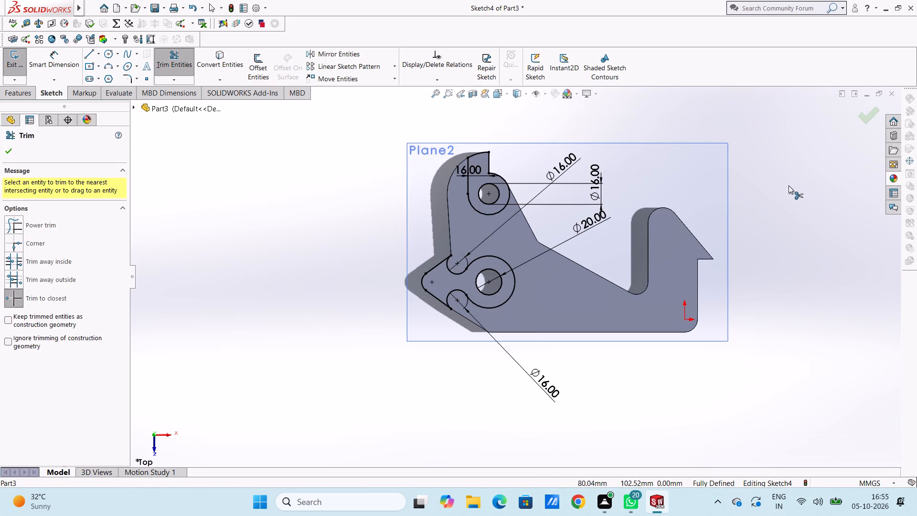
pyautogui.press('Escape')
pyautogui.press('Escape')
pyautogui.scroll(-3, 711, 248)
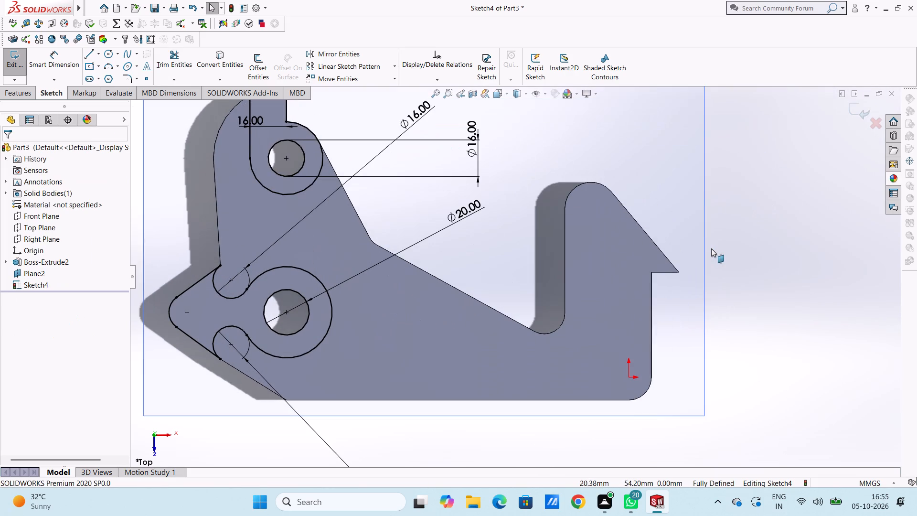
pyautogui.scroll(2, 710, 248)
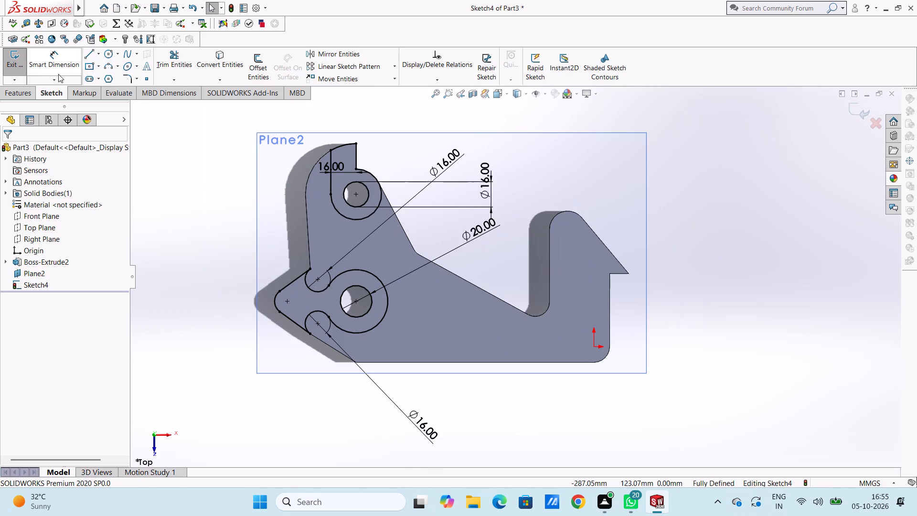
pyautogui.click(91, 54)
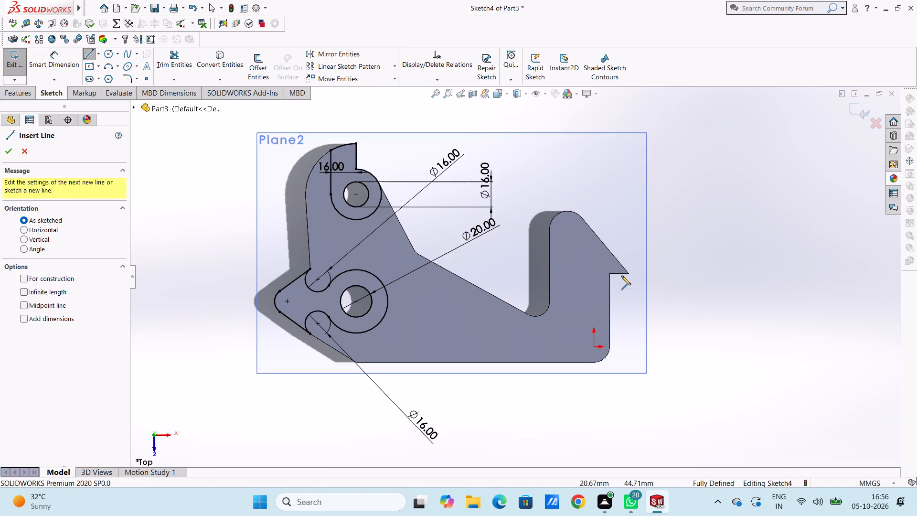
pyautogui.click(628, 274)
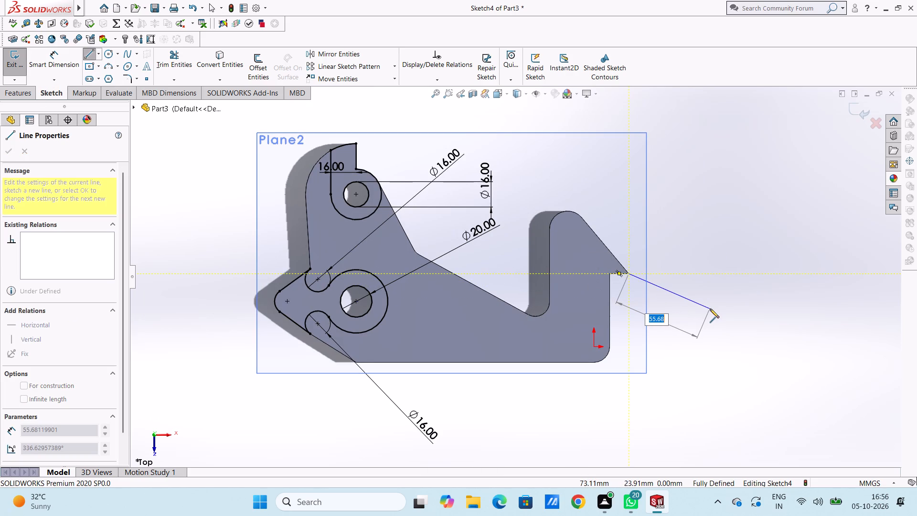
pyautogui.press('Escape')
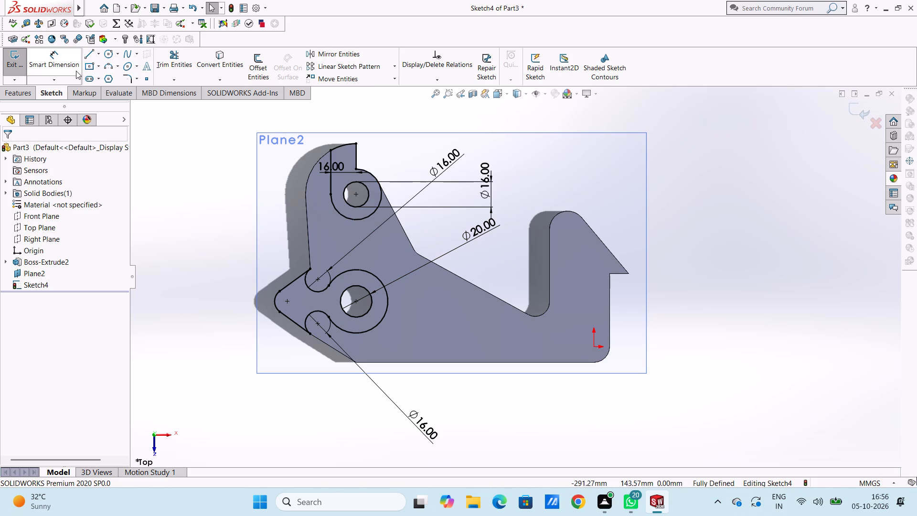
# Sketch connected lines on the hook along its slanted edge and tip underside, 8 mm down, 38 mm across, and 36 mm up its inner edge.
pyautogui.click(94, 54)
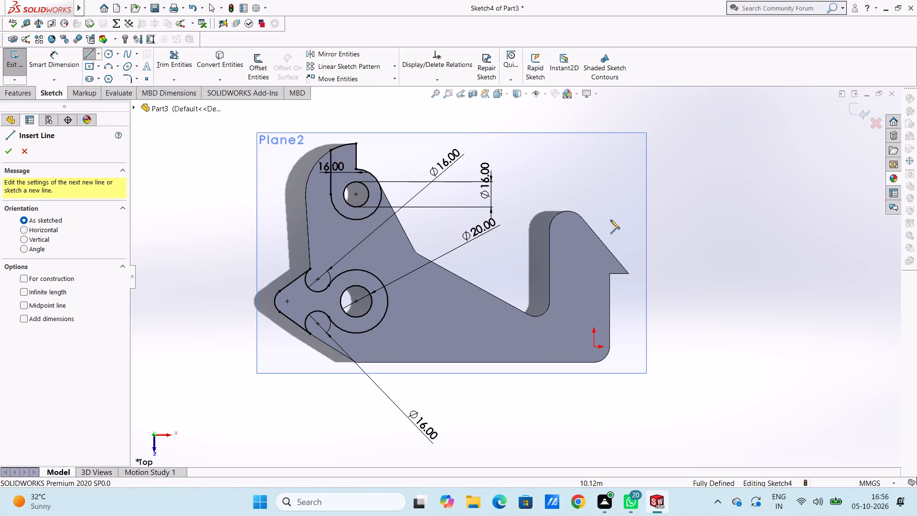
pyautogui.click(581, 218)
pyautogui.click(629, 273)
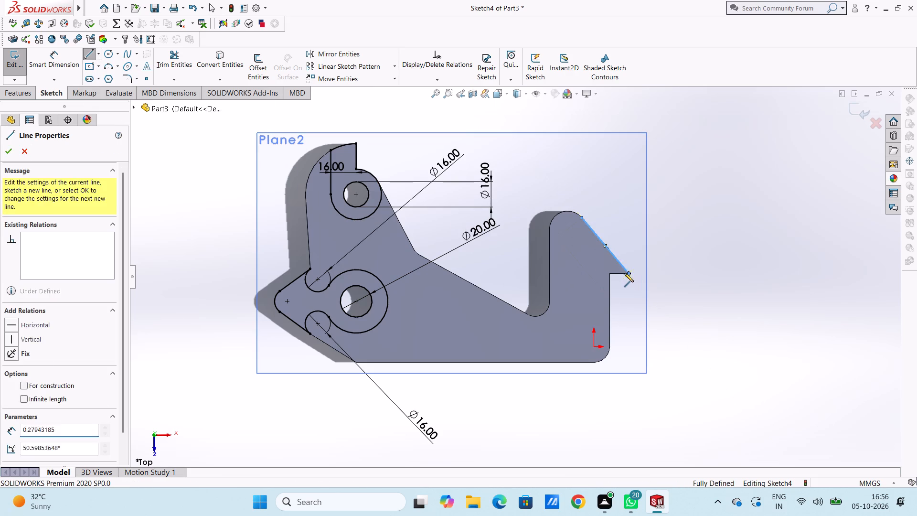
pyautogui.click(611, 273)
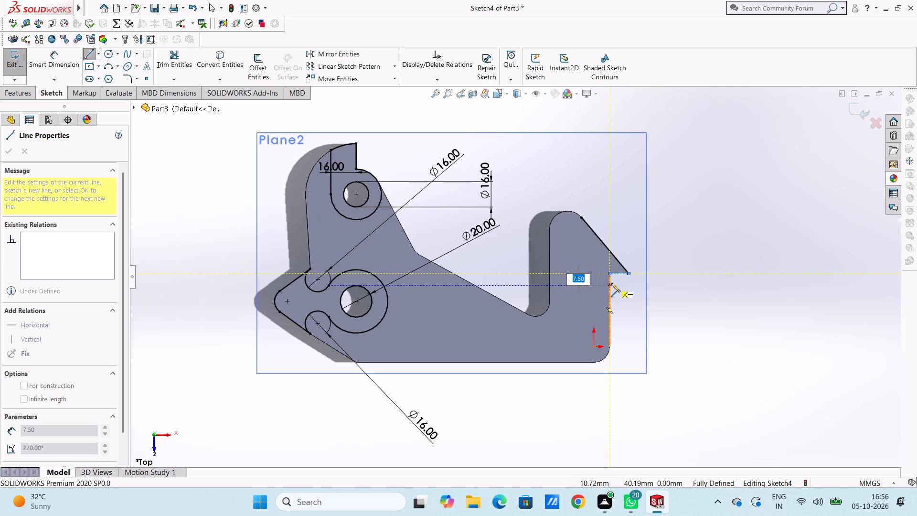
pyautogui.press('8')
pyautogui.press('Return')
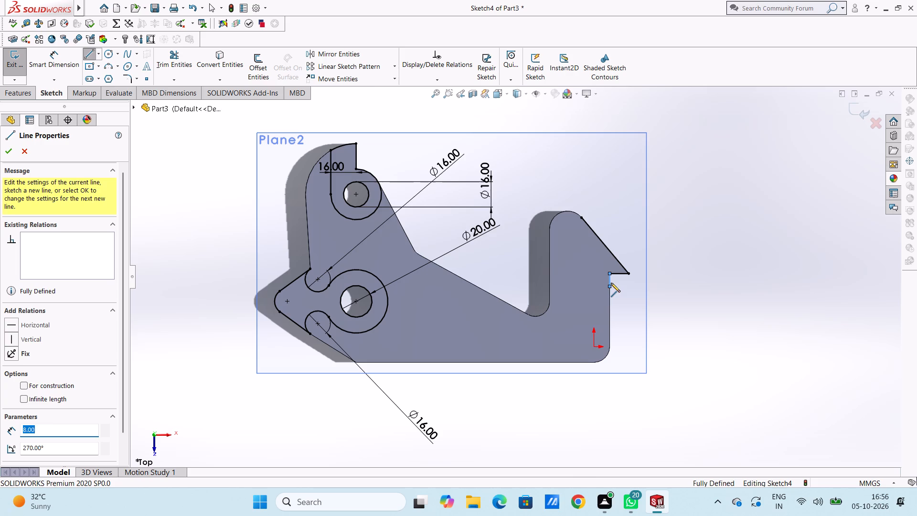
pyautogui.click(548, 285)
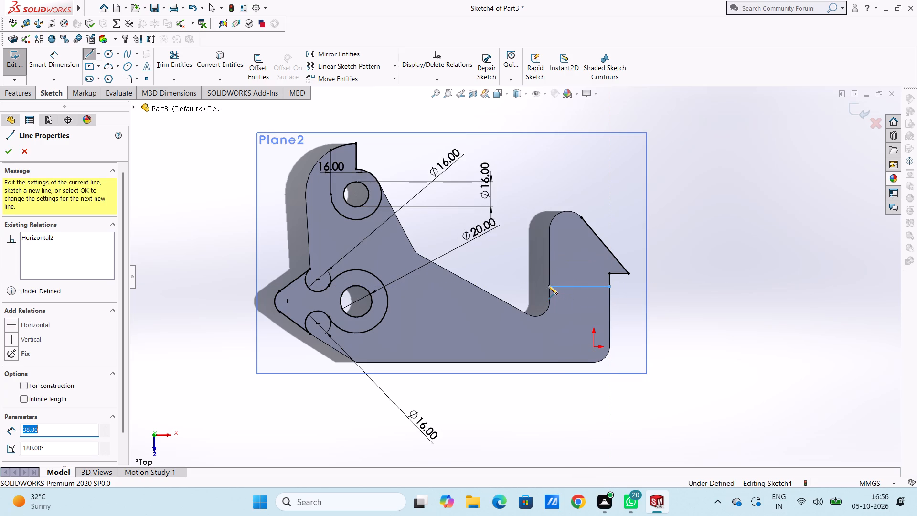
pyautogui.click(550, 228)
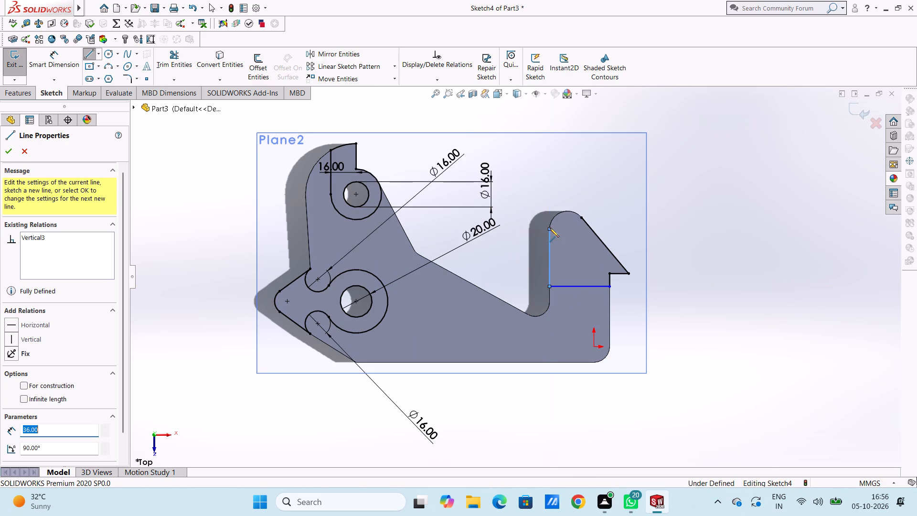
pyautogui.press('Escape')
pyautogui.press('Escape')
pyautogui.press('Escape')
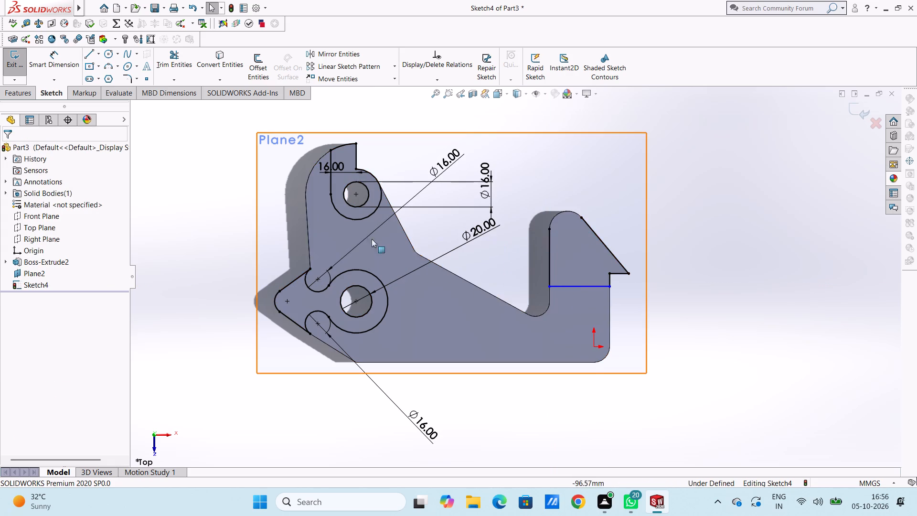
# Close the hook outline with a three-point arc along its rounded top, joining the inner vertical line to the slanted line.
pyautogui.click(105, 69)
pyautogui.click(548, 228)
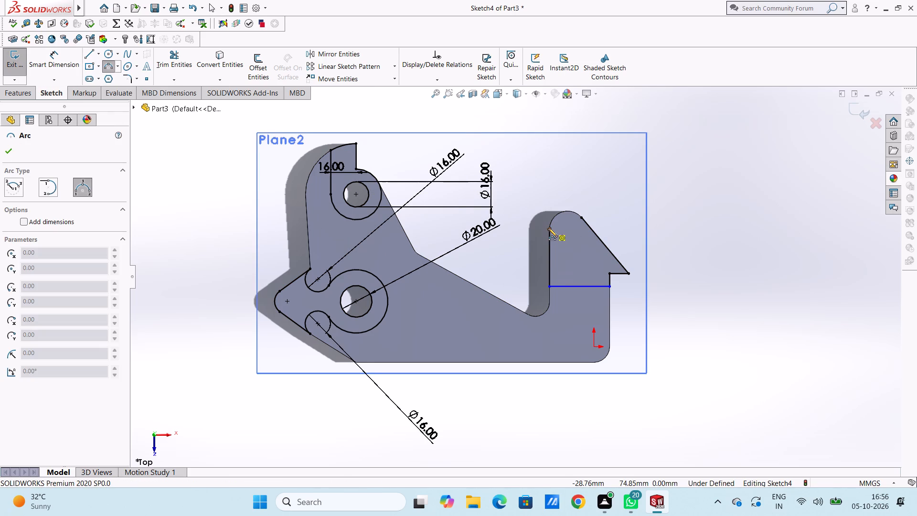
pyautogui.click(582, 218)
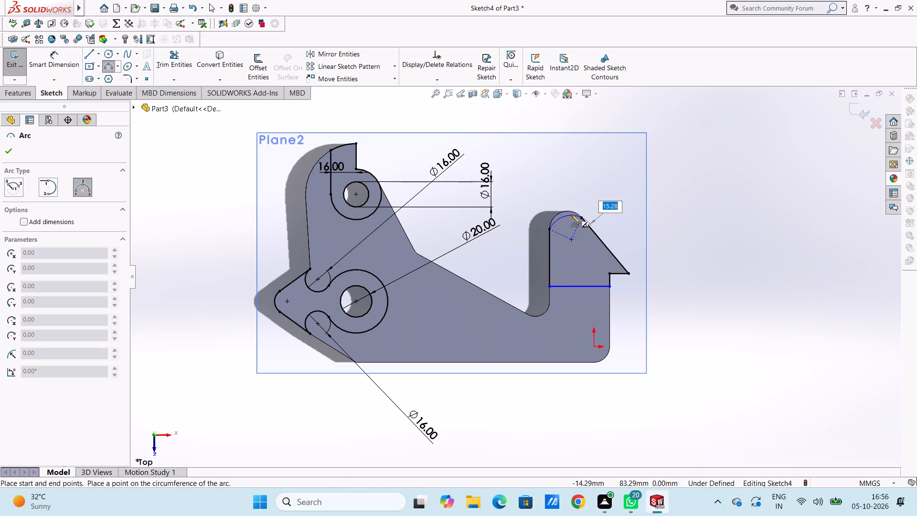
pyautogui.click(569, 212)
pyautogui.press('Escape')
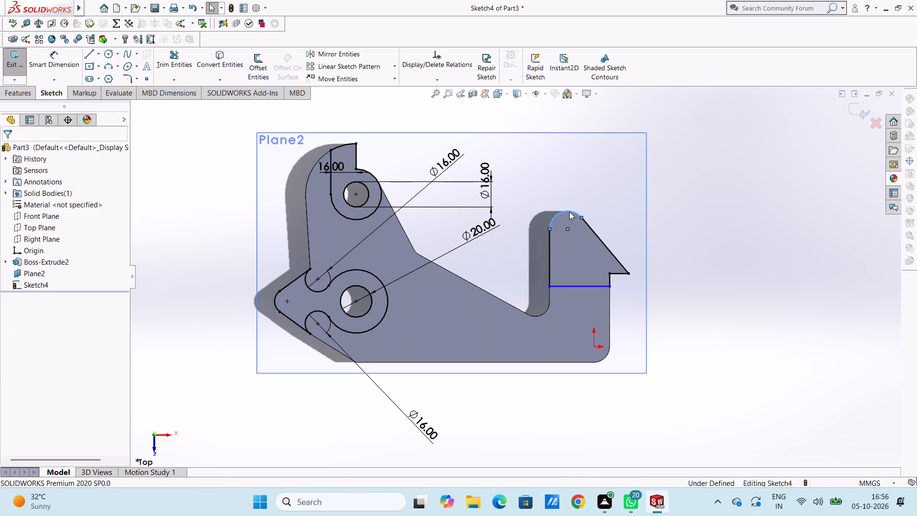
# Dimension the short vertical line beneath the hook tip as 8 mm.
pyautogui.press('Escape')
pyautogui.press('Escape')
pyautogui.click(54, 60)
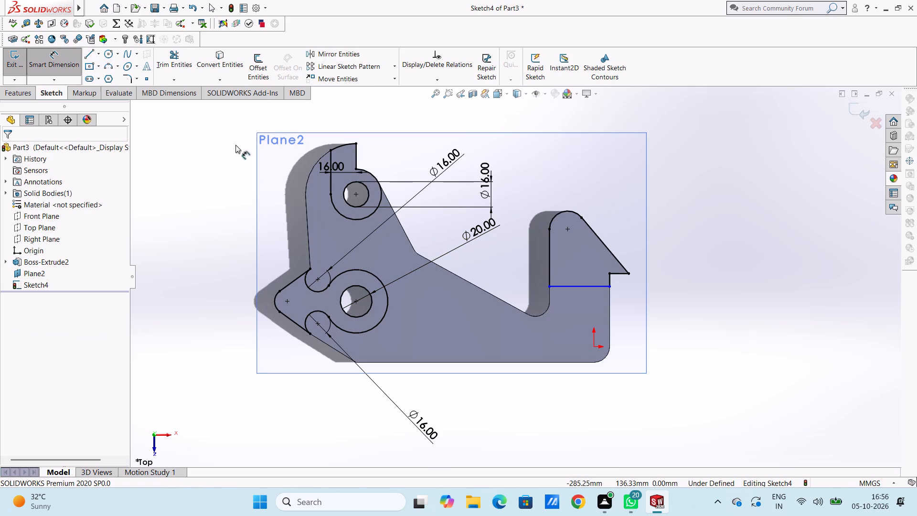
pyautogui.click(612, 277)
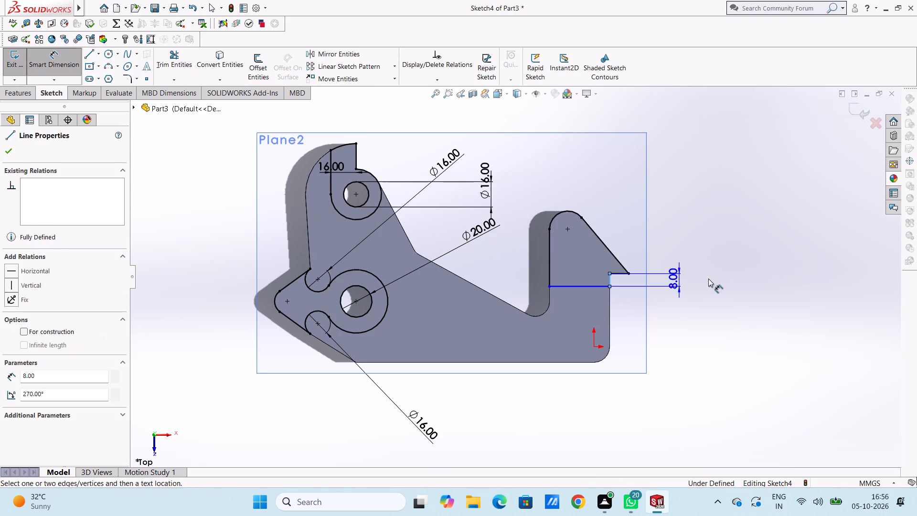
pyautogui.click(725, 279)
pyautogui.click(686, 263)
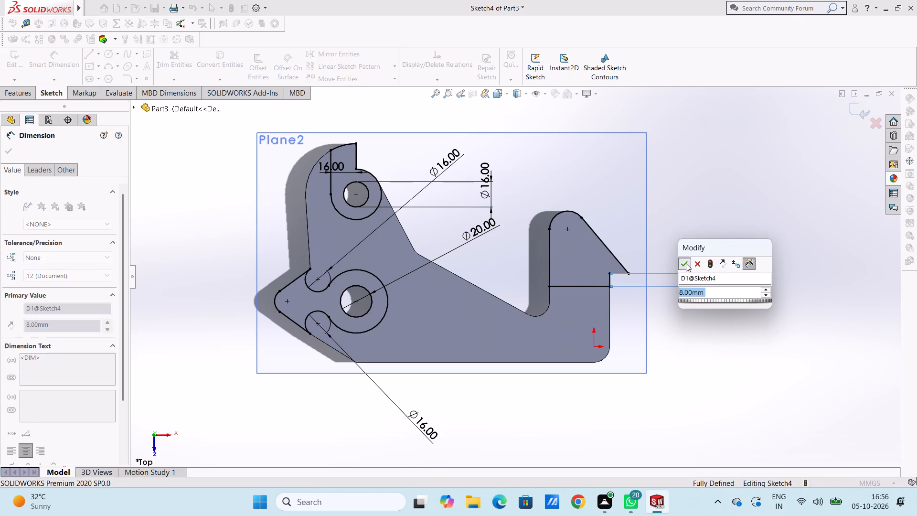
pyautogui.click(695, 247)
pyautogui.scroll(2, 742, 364)
pyautogui.moveTo(714, 402); pyautogui.dragTo(697, 375, button='middle')
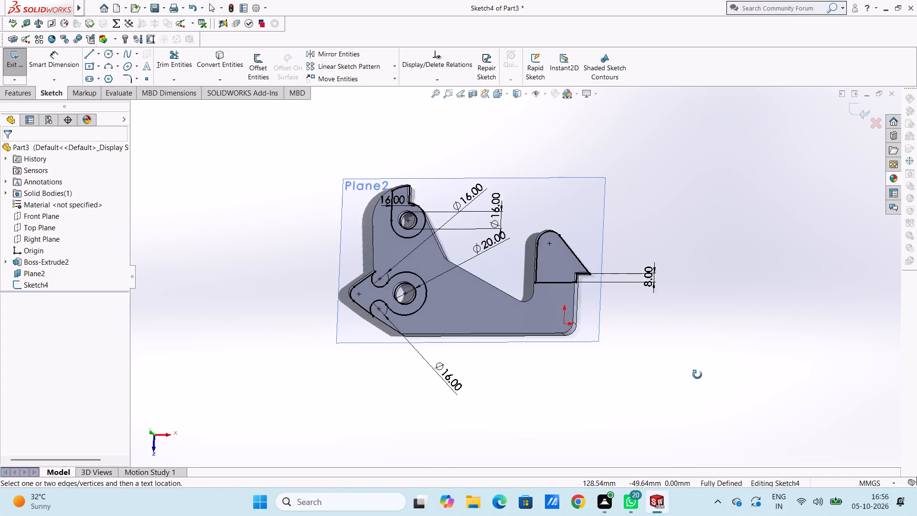
pyautogui.moveTo(697, 375); pyautogui.dragTo(695, 373, button='middle')
pyautogui.press('Escape')
pyautogui.press('Escape')
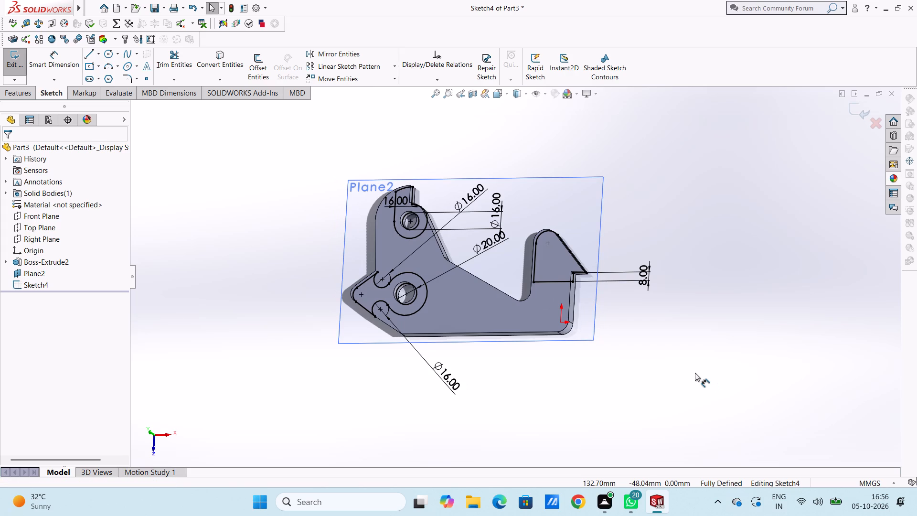
# Extrude the sketch's closed profiles as a boss, Mid Plane, 27 mm deep, with the result merged into the plate.
pyautogui.moveTo(690, 398); pyautogui.dragTo(703, 301, button='middle')
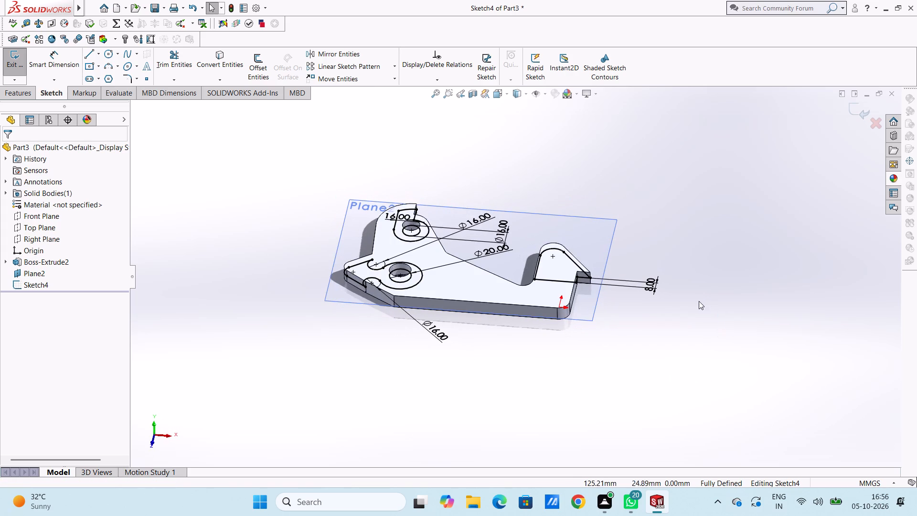
pyautogui.click(27, 97)
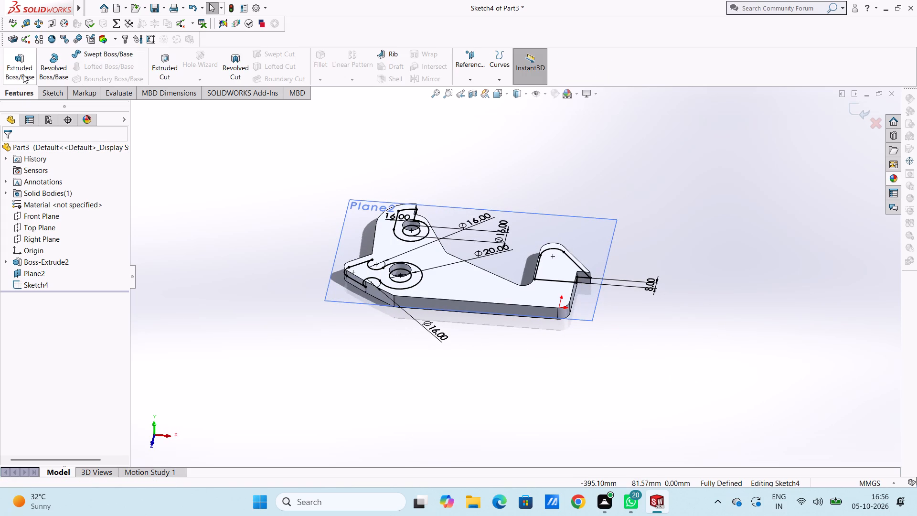
pyautogui.click(21, 70)
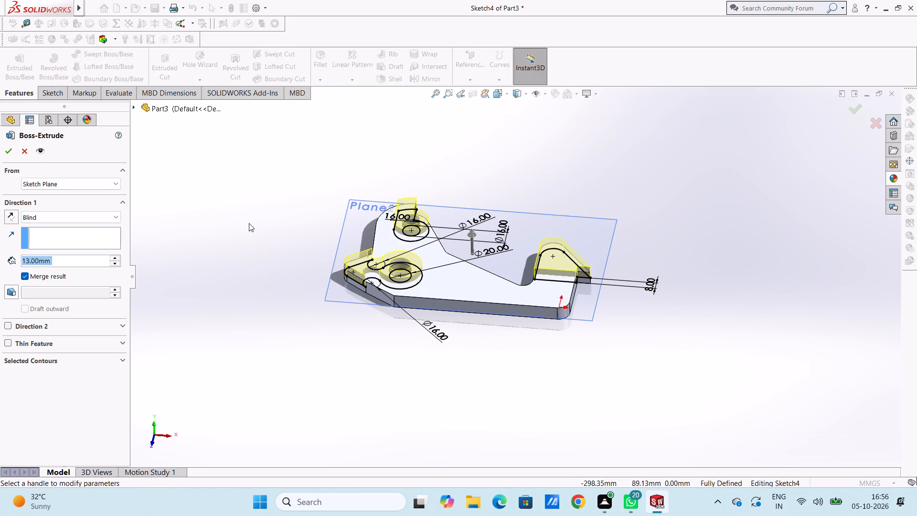
pyautogui.click(95, 215)
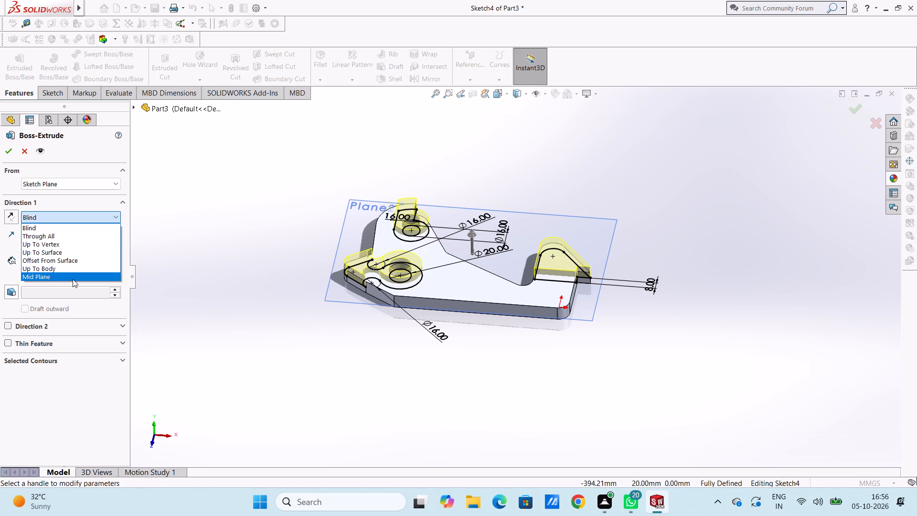
pyautogui.click(73, 279)
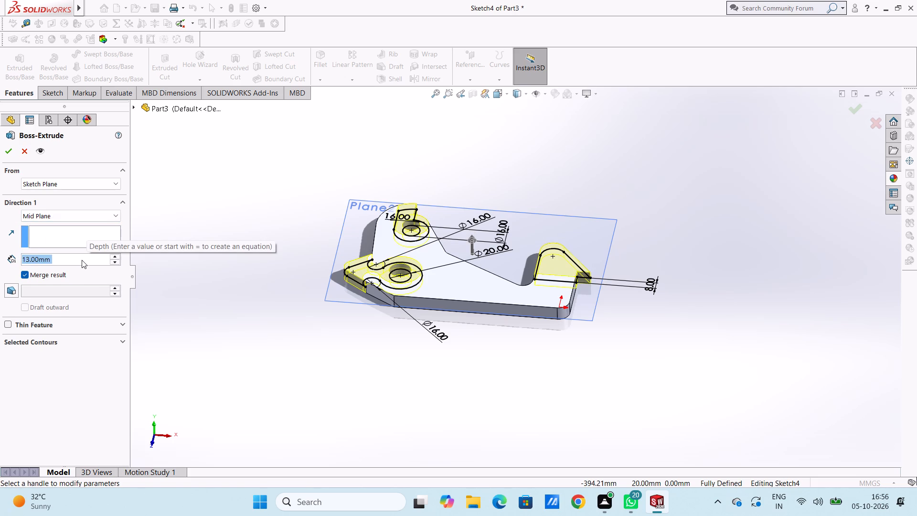
pyautogui.write('27')
pyautogui.press('Return')
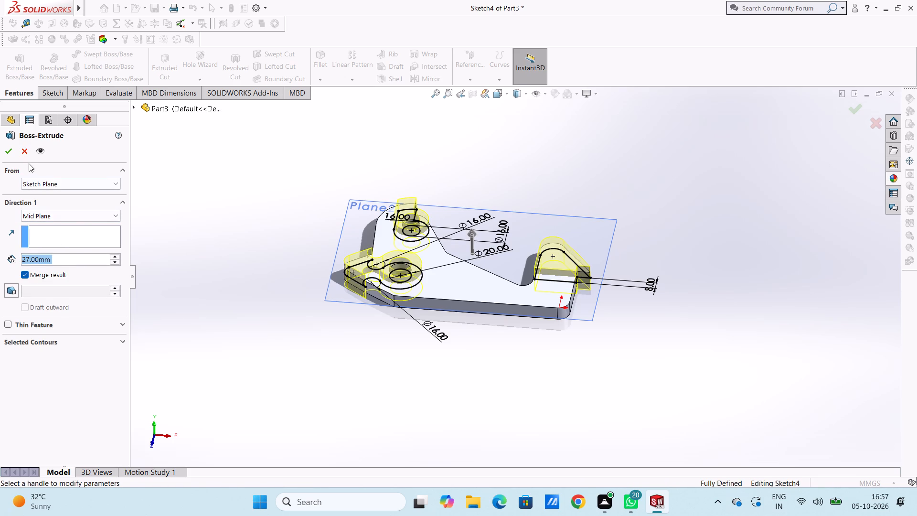
pyautogui.click(10, 153)
pyautogui.click(310, 214)
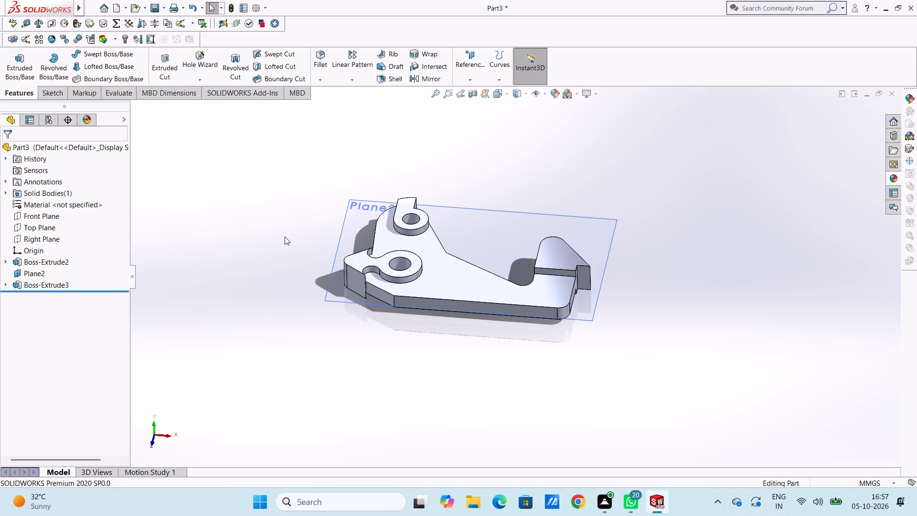
# Hide the reference plane Plane2.
pyautogui.moveTo(289, 239); pyautogui.dragTo(270, 324, button='middle')
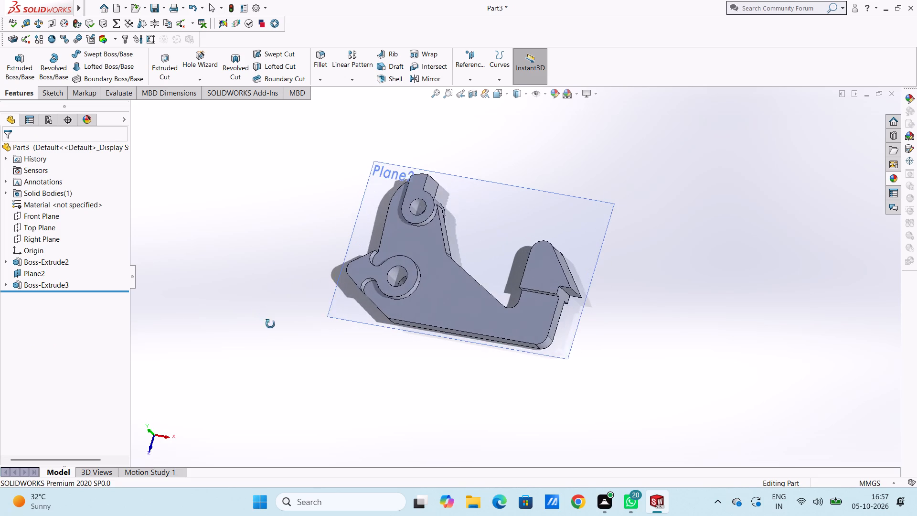
pyautogui.moveTo(270, 324); pyautogui.dragTo(273, 329, button='middle')
pyautogui.click(40, 275)
pyautogui.click(59, 262)
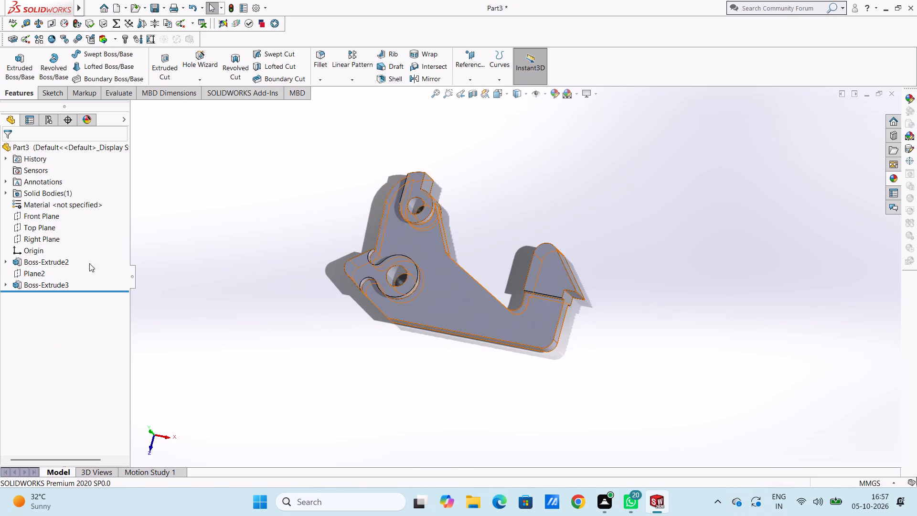
pyautogui.click(203, 241)
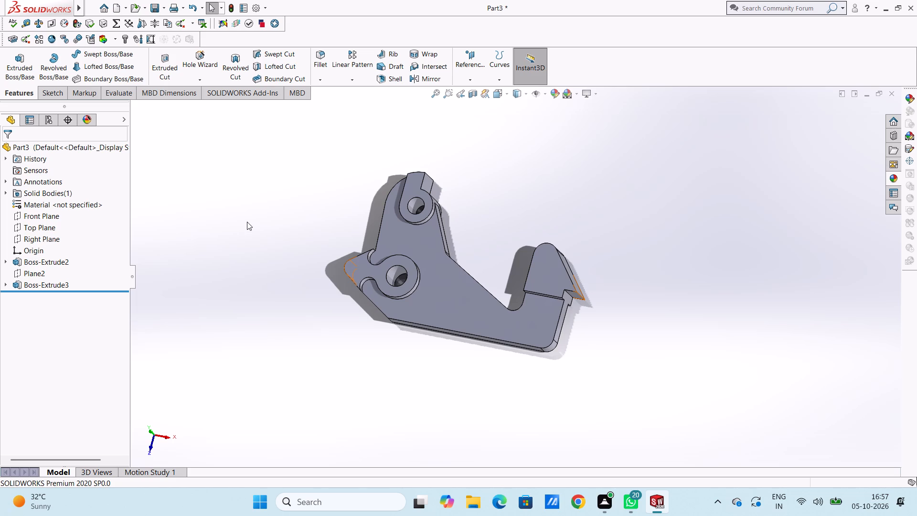
# Examine the extruded part from both faces and its edges, including the bosses, pointed end and hook, finishing in isometric view.
pyautogui.moveTo(314, 343); pyautogui.dragTo(421, 318, button='middle')
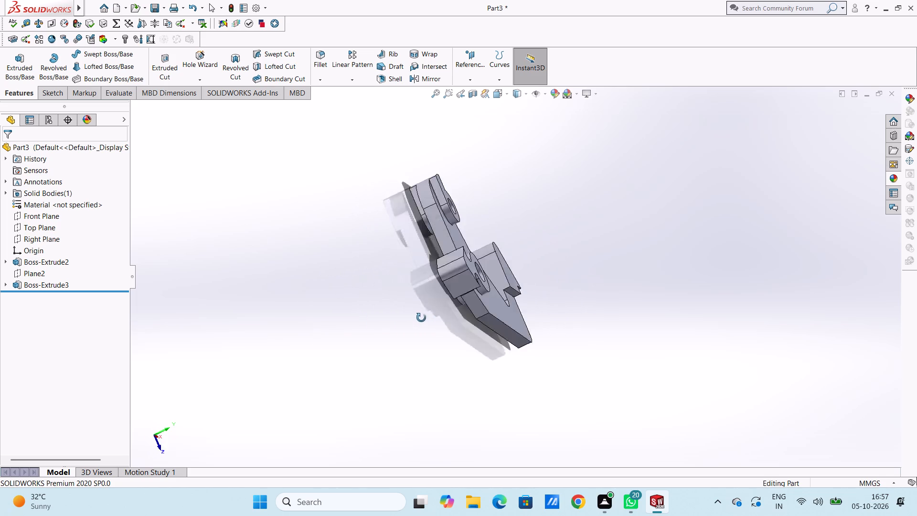
pyautogui.moveTo(421, 318); pyautogui.dragTo(265, 350, button='middle')
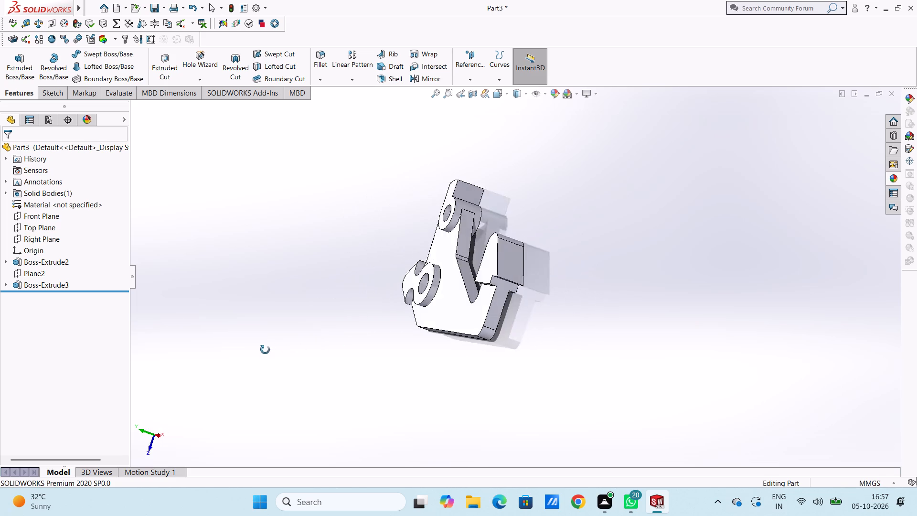
pyautogui.moveTo(265, 350); pyautogui.dragTo(373, 449, button='middle')
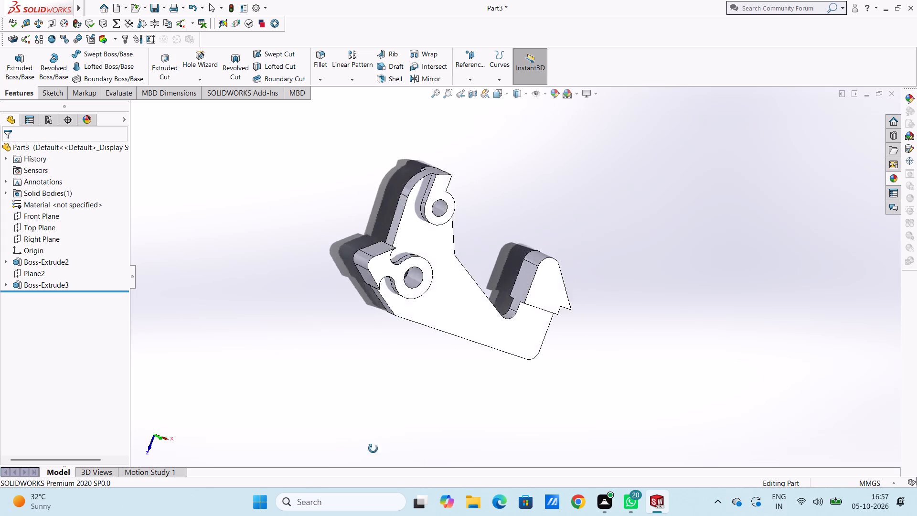
pyautogui.moveTo(373, 449); pyautogui.dragTo(388, 482, button='middle')
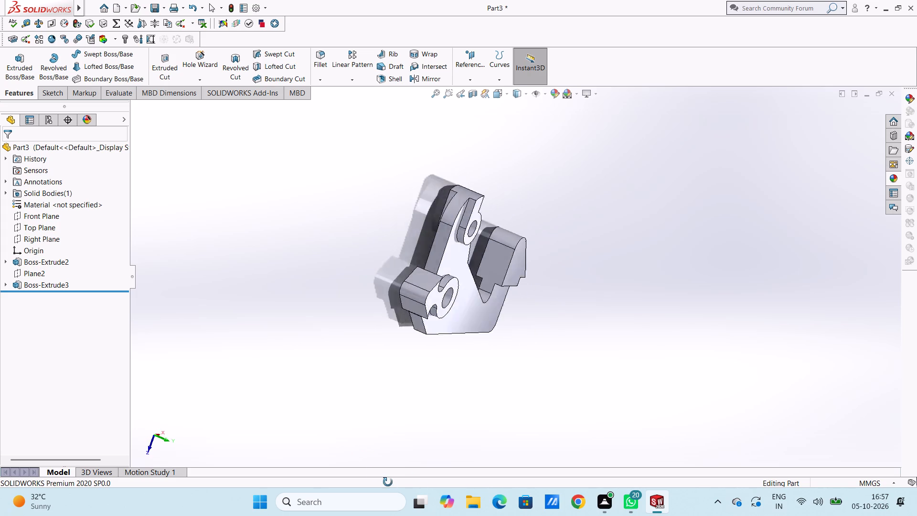
pyautogui.moveTo(388, 482); pyautogui.dragTo(342, 207, button='middle')
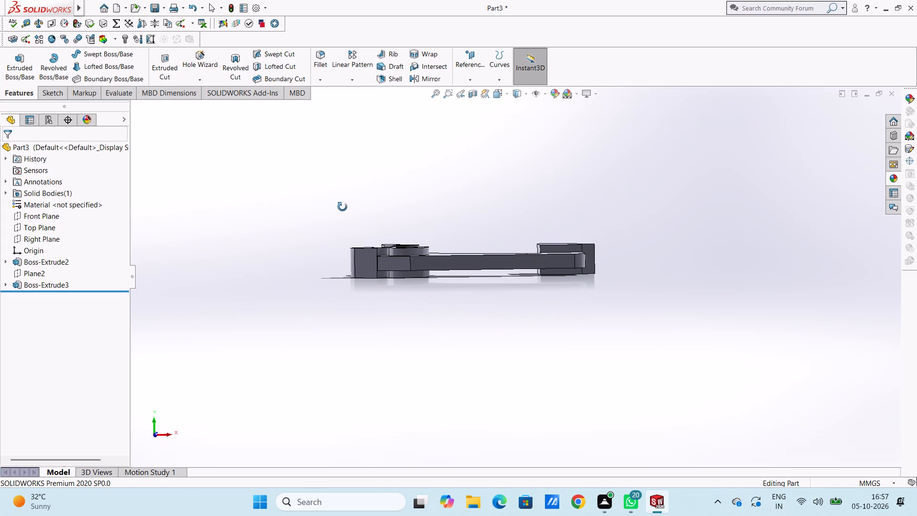
pyautogui.moveTo(342, 207); pyautogui.dragTo(341, 207, button='middle')
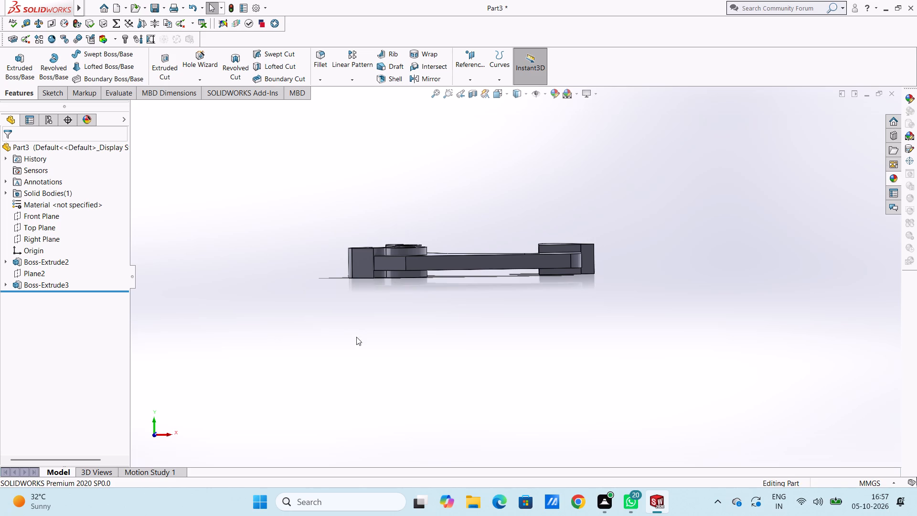
pyautogui.moveTo(355, 347); pyautogui.dragTo(326, 469, button='middle')
pyautogui.scroll(-1, 315, 442)
pyautogui.moveTo(288, 312); pyautogui.dragTo(349, 351, button='middle')
pyautogui.scroll(3, 349, 351)
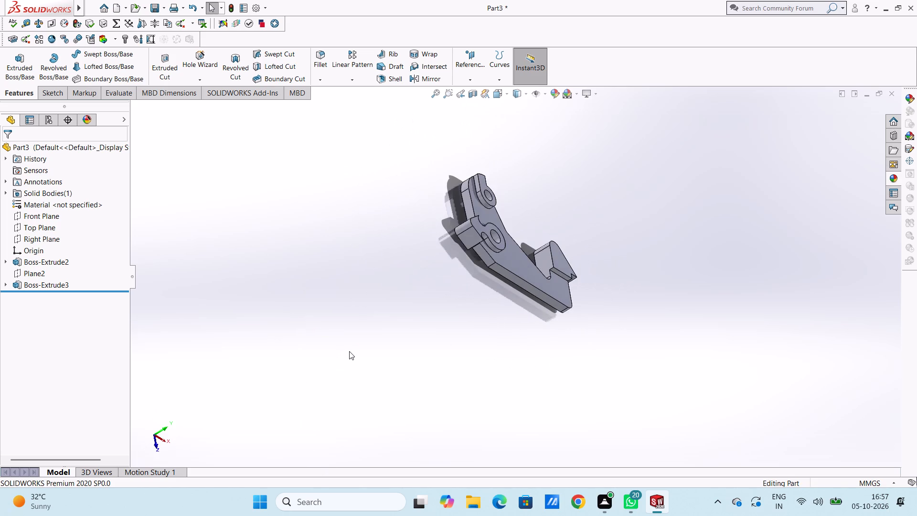
pyautogui.moveTo(390, 354); pyautogui.dragTo(343, 430, button='middle')
pyautogui.moveTo(370, 362); pyautogui.dragTo(246, 251, button='middle')
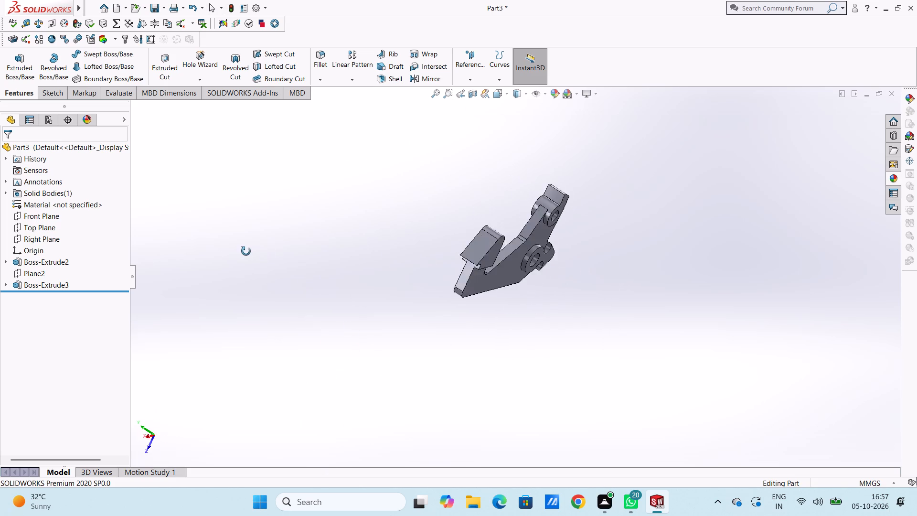
pyautogui.moveTo(246, 251); pyautogui.dragTo(563, 408, button='middle')
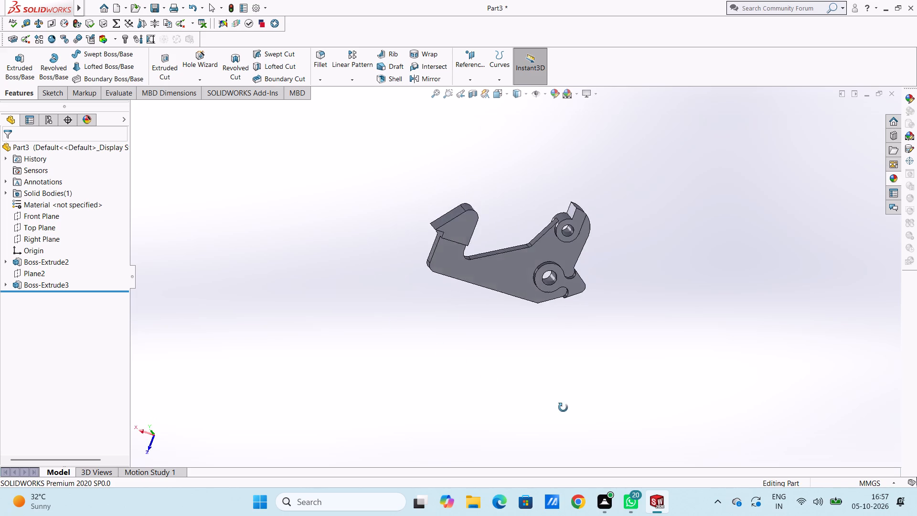
pyautogui.moveTo(563, 408); pyautogui.dragTo(618, 362, button='middle')
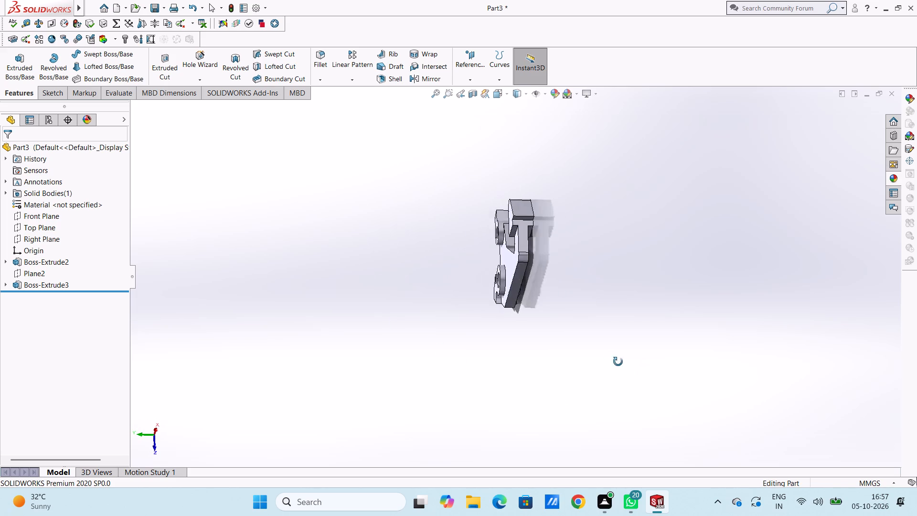
pyautogui.moveTo(618, 362); pyautogui.dragTo(367, 215, button='middle')
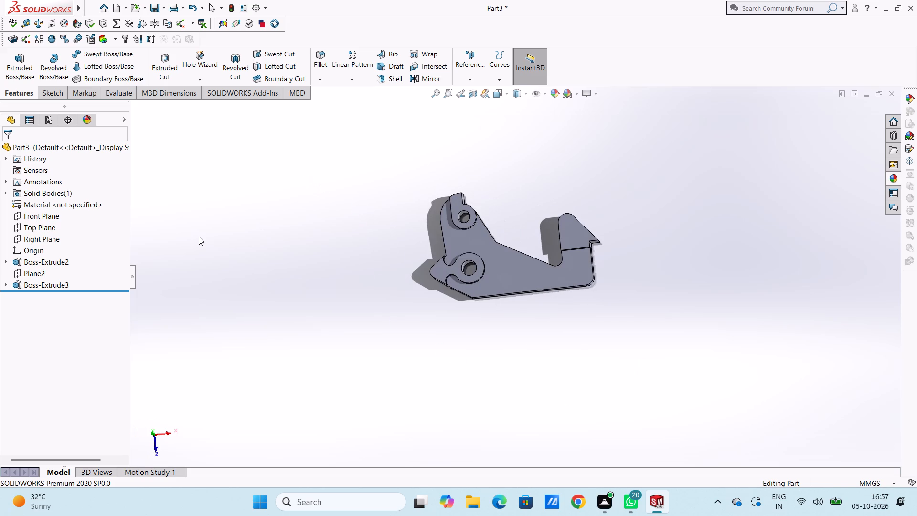
pyautogui.press('Escape')
pyautogui.hotkey('ctrl', '7')
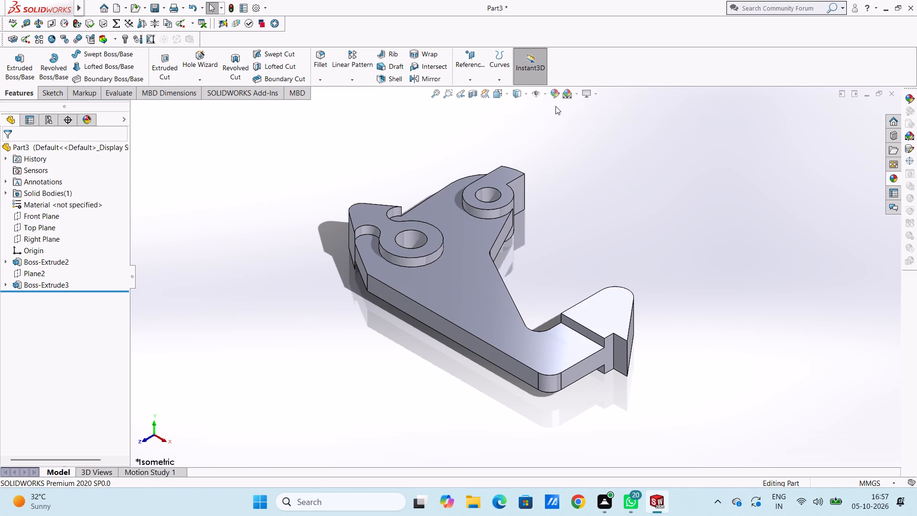
# Give the whole part an orange colour with RGB values 255, 85, 0.
pyautogui.click(556, 92)
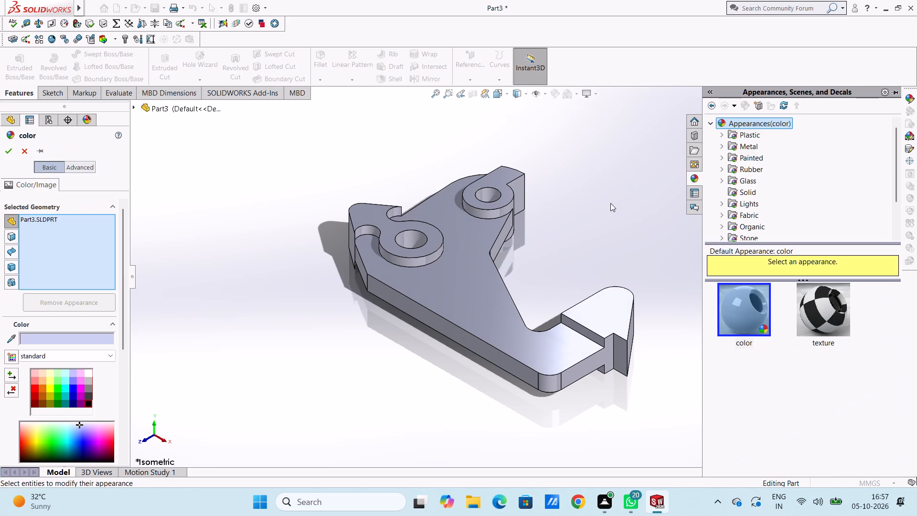
pyautogui.click(33, 387)
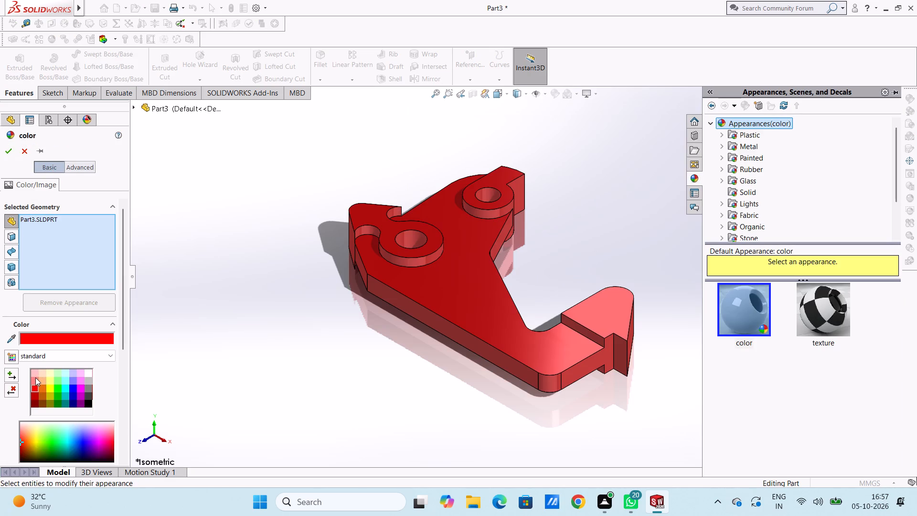
pyautogui.click(35, 379)
pyautogui.click(66, 338)
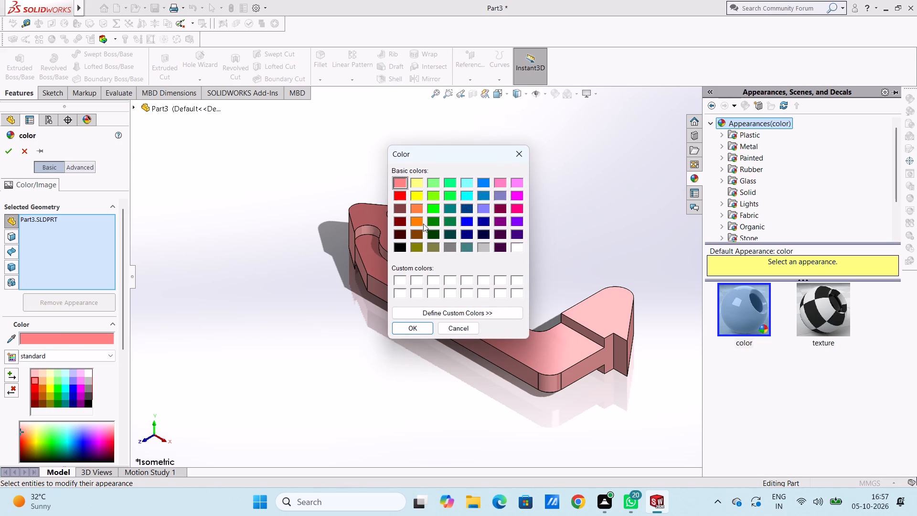
pyautogui.click(417, 206)
pyautogui.click(416, 328)
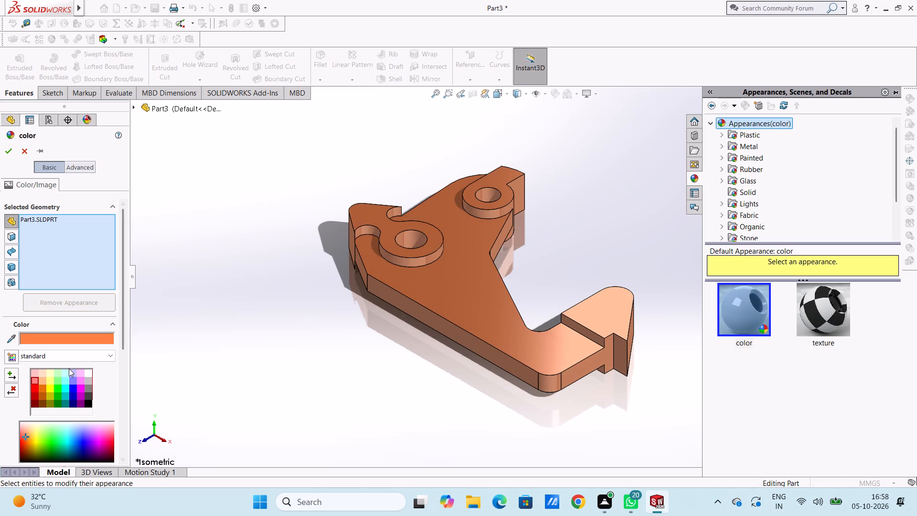
pyautogui.click(37, 388)
pyautogui.scroll(-2, 37, 388)
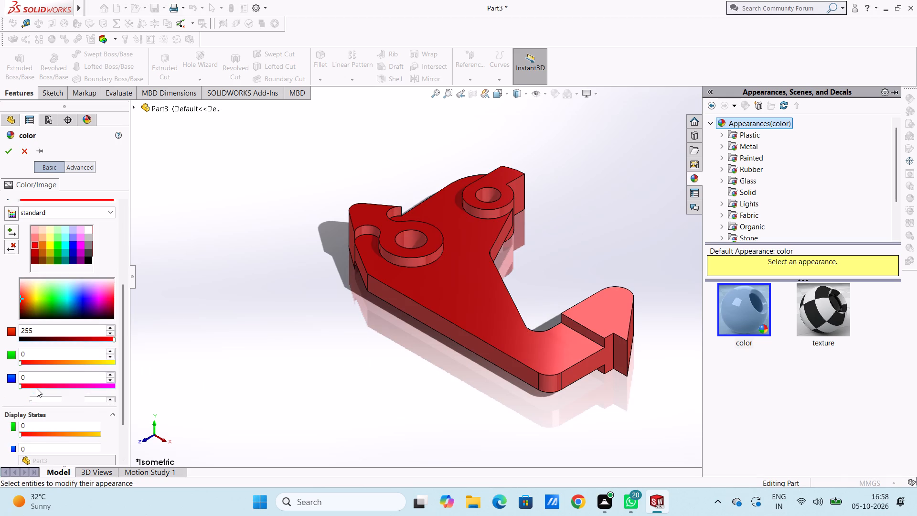
pyautogui.click(36, 361)
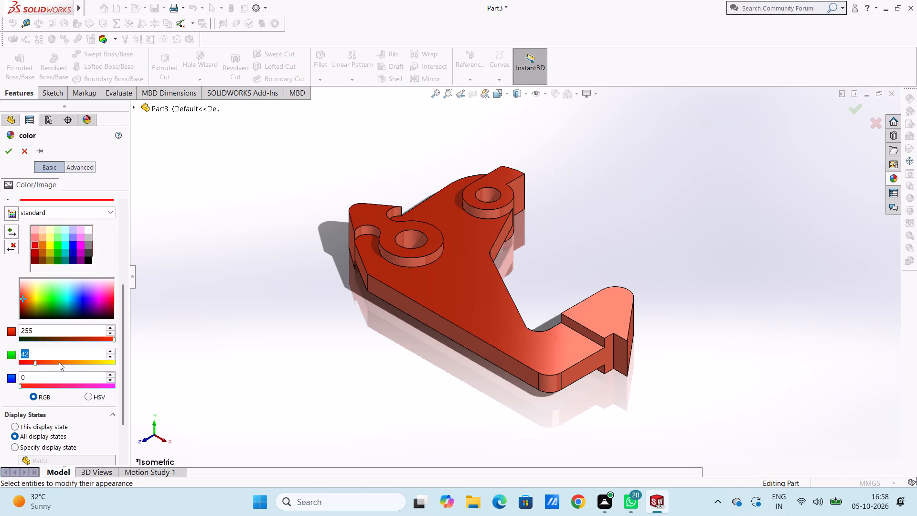
pyautogui.click(59, 362)
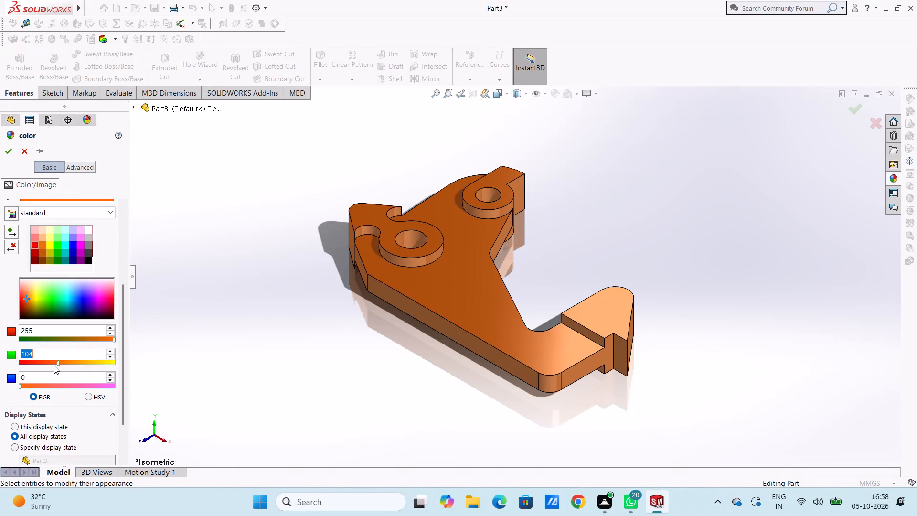
pyautogui.click(51, 360)
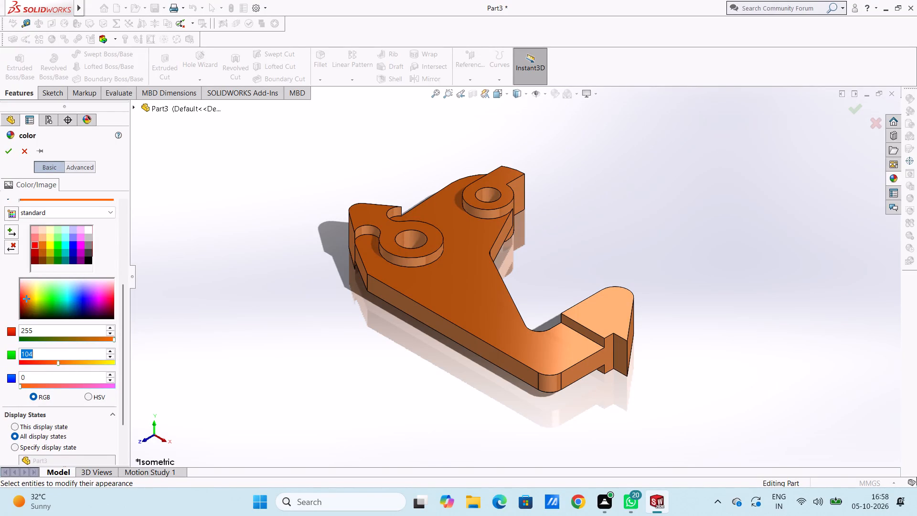
pyautogui.click(43, 362)
pyautogui.click(47, 363)
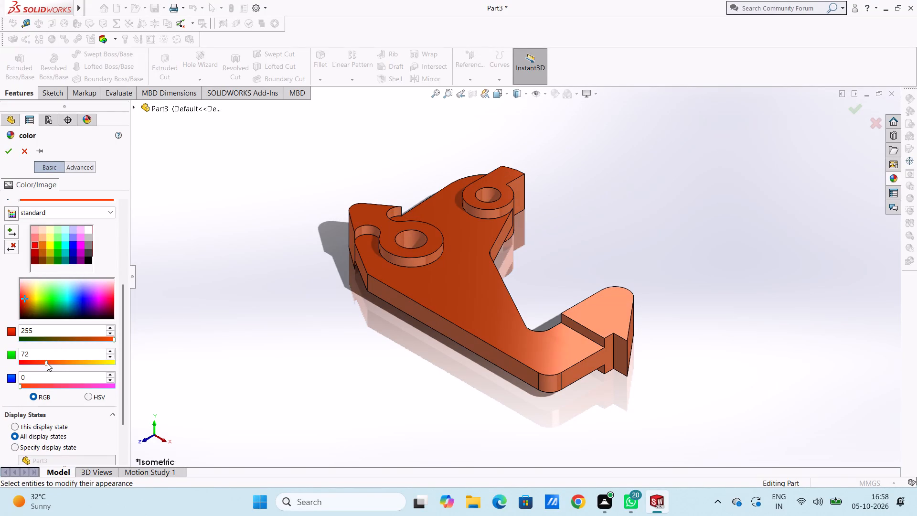
pyautogui.click(52, 363)
pyautogui.click(9, 150)
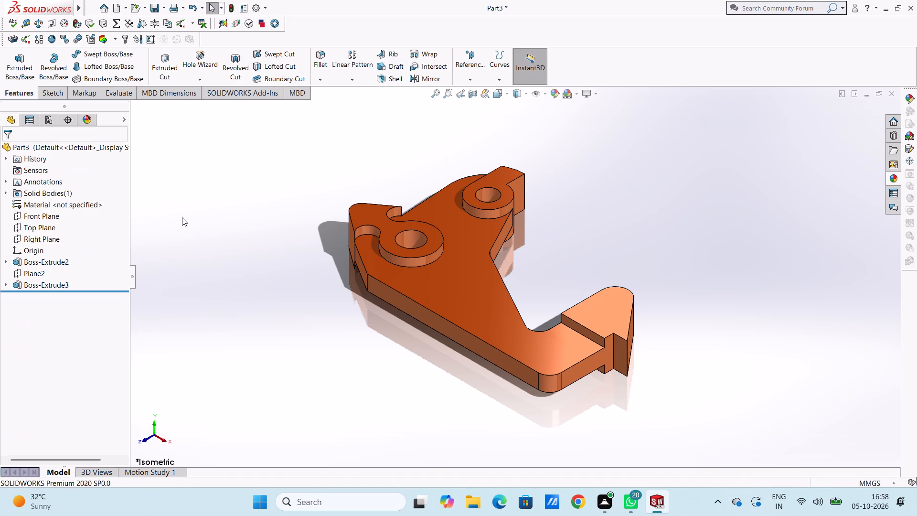
# Apply the chromium plate metal appearance to only the inner face of the larger hole.
pyautogui.scroll(-3, 418, 202)
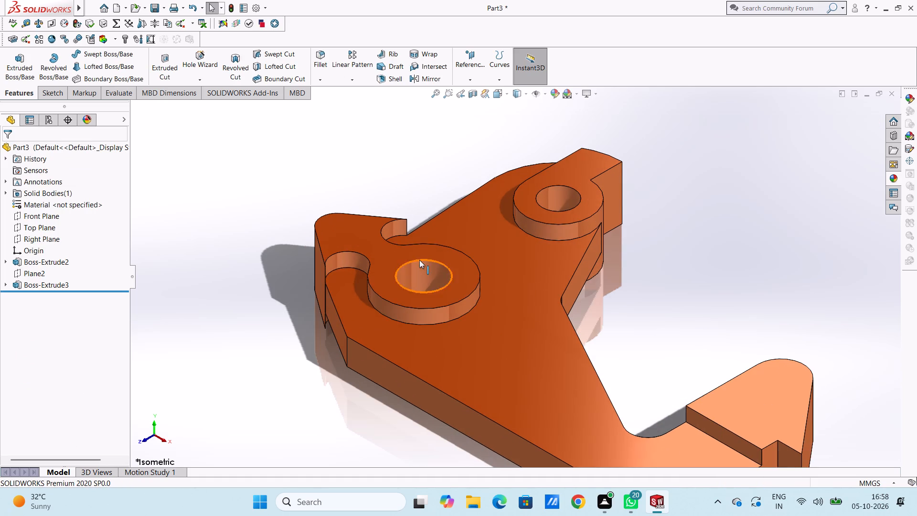
pyautogui.moveTo(420, 263); pyautogui.dragTo(428, 302, button='middle')
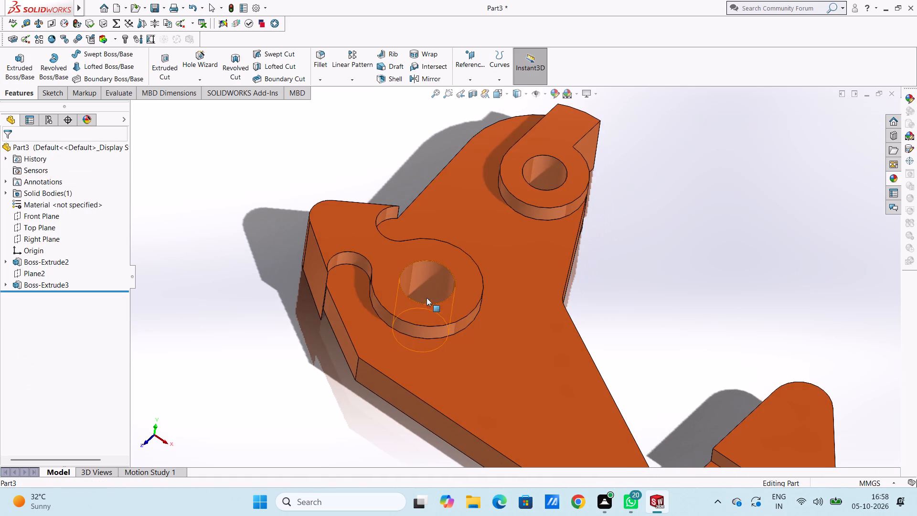
pyautogui.scroll(-3, 420, 273)
pyautogui.click(892, 176)
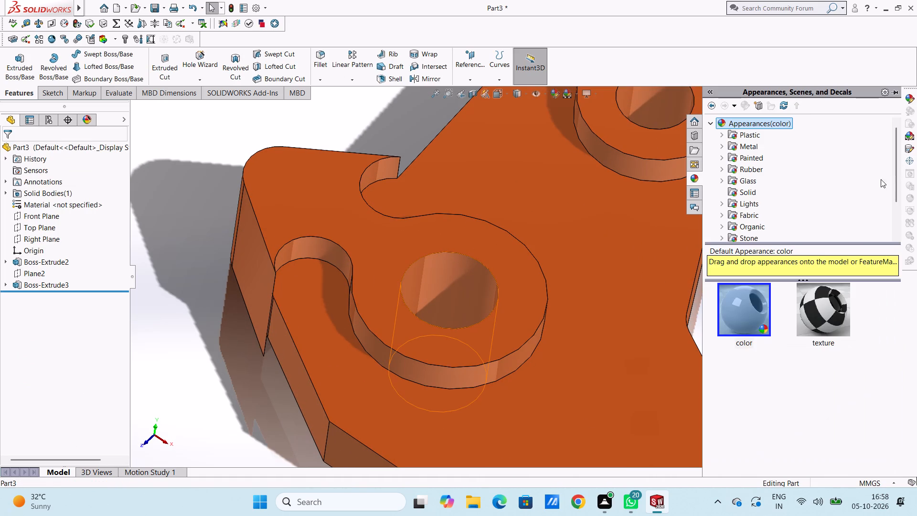
pyautogui.click(736, 147)
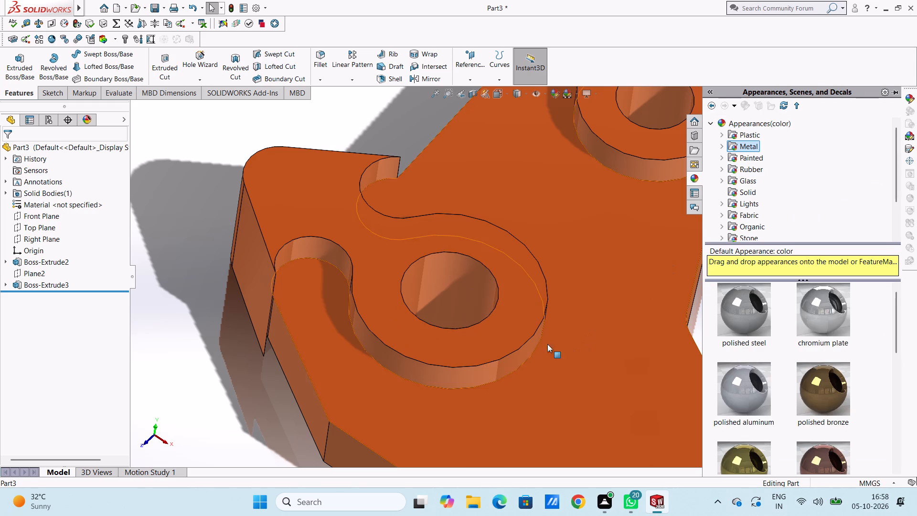
pyautogui.scroll(-4, 416, 308)
pyautogui.moveTo(830, 316); pyautogui.dragTo(690, 312)
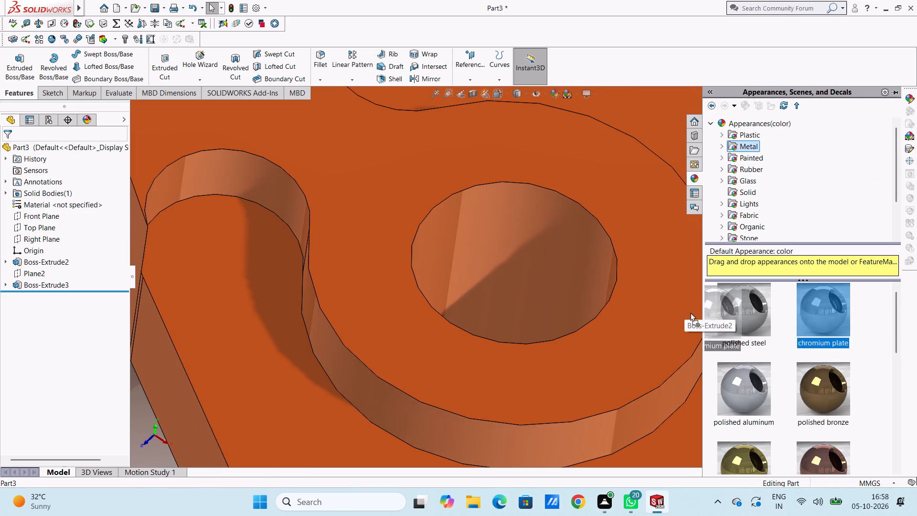
pyautogui.moveTo(690, 312); pyautogui.dragTo(533, 293)
pyautogui.click(533, 292)
# Apply the polished aluminum metal appearance to only the inner face of the smaller hole.
pyautogui.scroll(5, 529, 296)
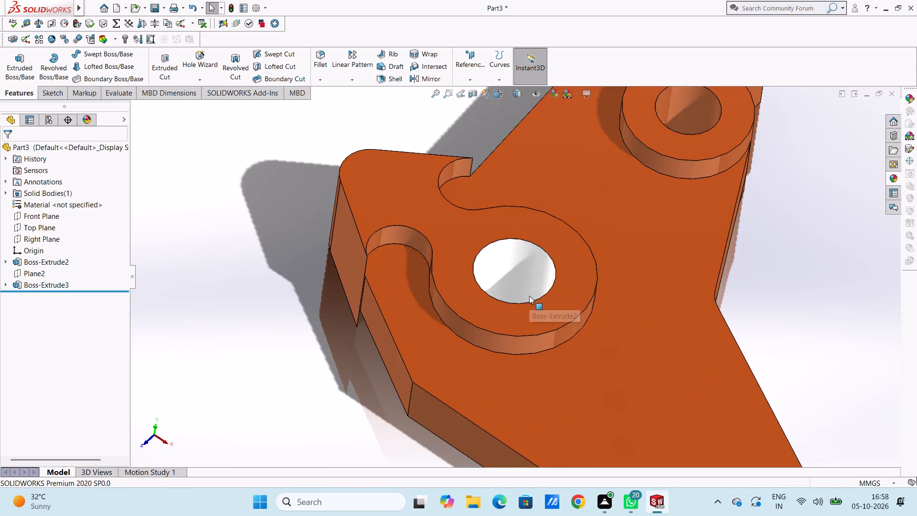
pyautogui.scroll(5, 514, 308)
pyautogui.scroll(-4, 594, 197)
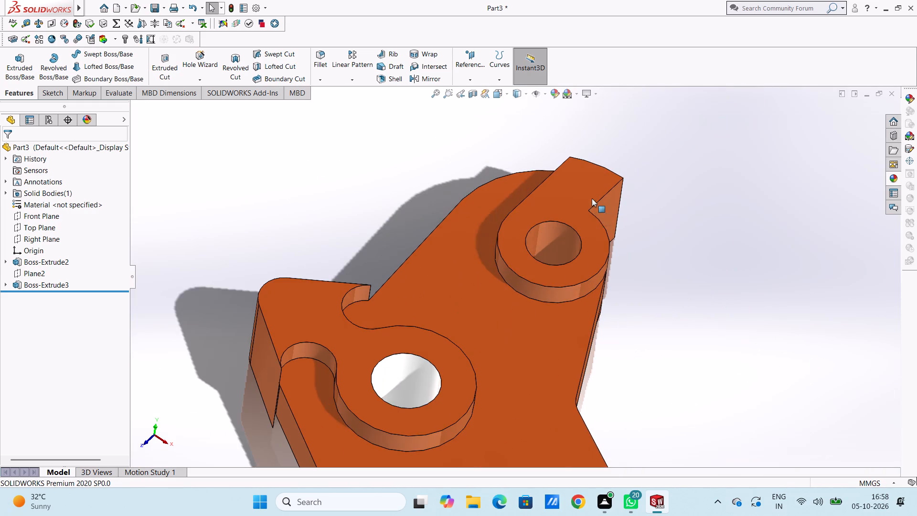
pyautogui.moveTo(553, 247); pyautogui.dragTo(470, 447, button='middle')
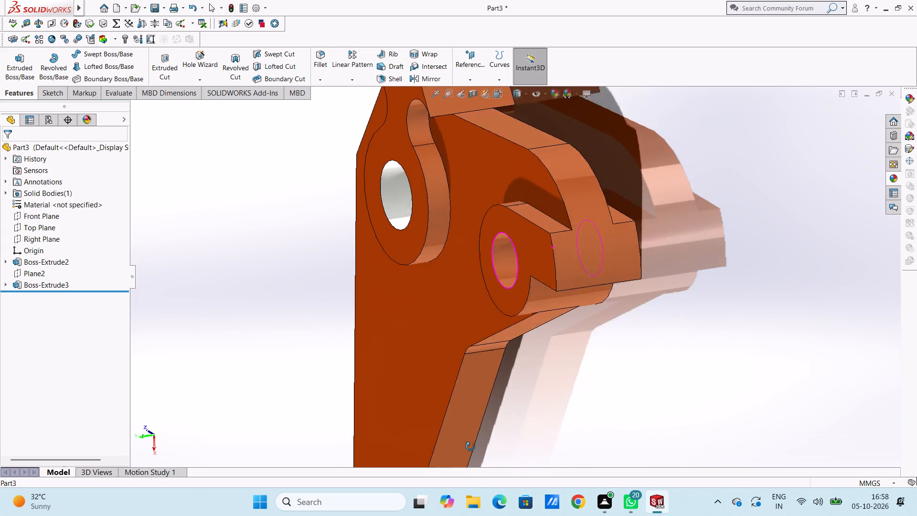
pyautogui.moveTo(470, 447); pyautogui.dragTo(547, 282, button='middle')
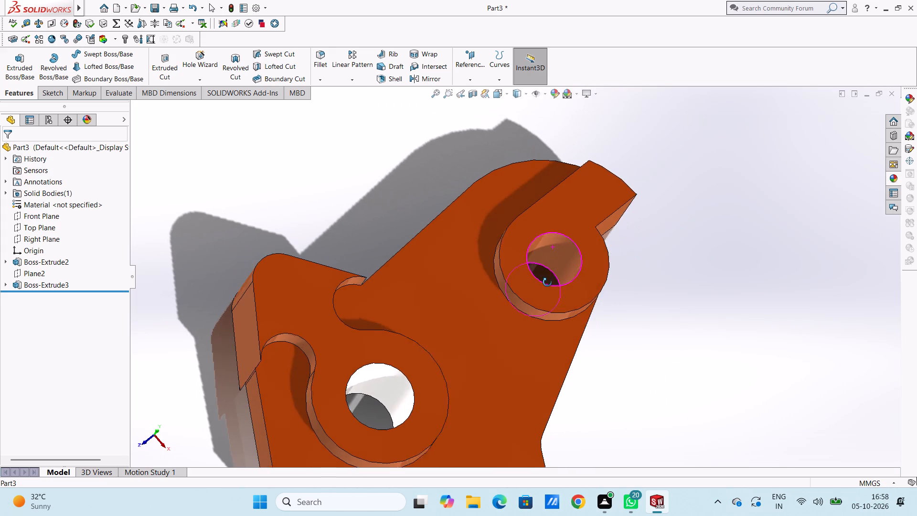
pyautogui.moveTo(547, 282); pyautogui.dragTo(548, 286, button='middle')
pyautogui.scroll(2, 550, 261)
pyautogui.scroll(-3, 537, 262)
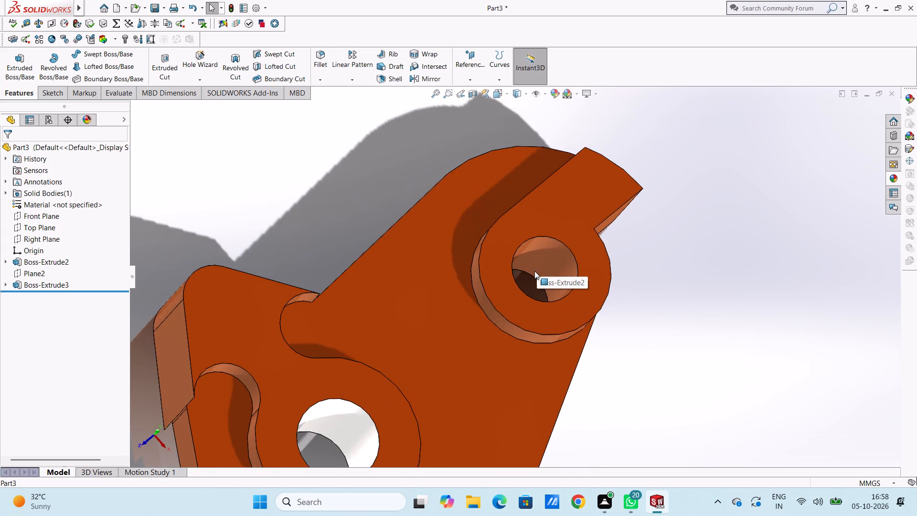
pyautogui.scroll(-3, 534, 271)
pyautogui.moveTo(585, 289); pyautogui.dragTo(556, 288, button='middle')
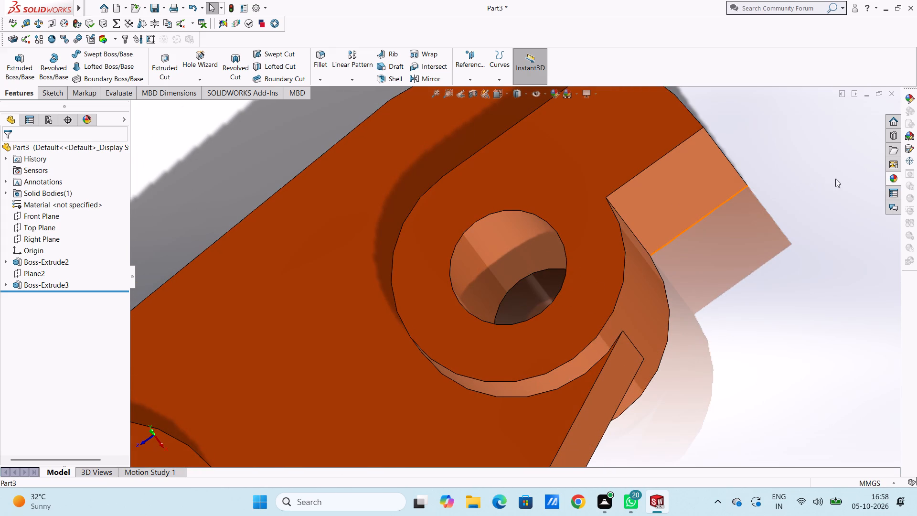
pyautogui.click(888, 178)
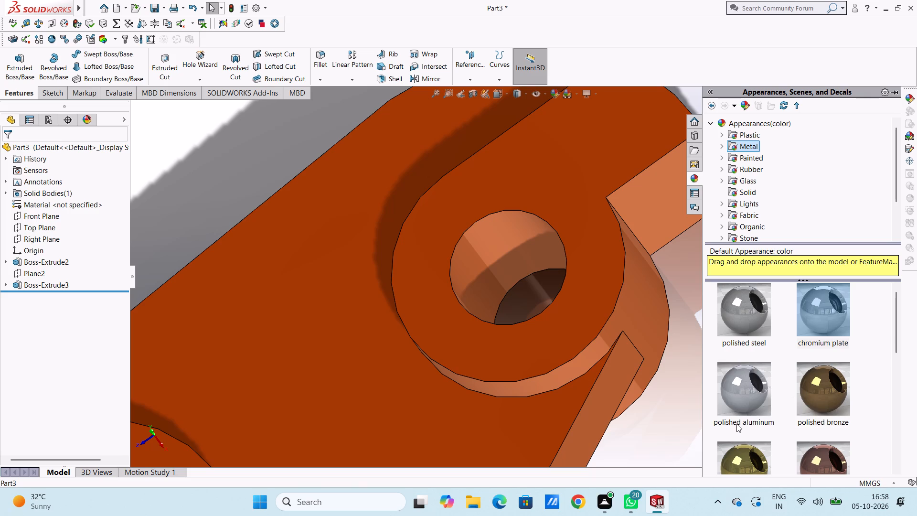
pyautogui.moveTo(745, 387); pyautogui.dragTo(507, 259)
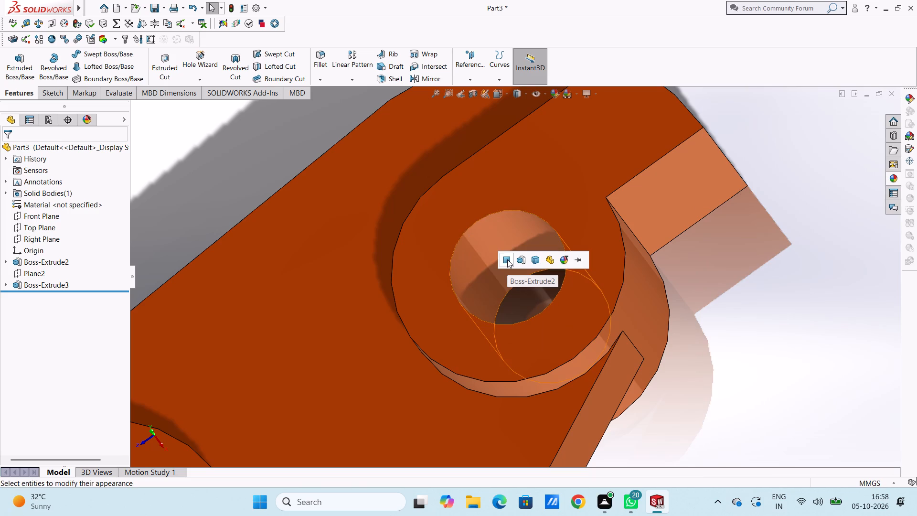
pyautogui.click(507, 259)
# Examine the coloured part and its metallic hole faces from several sides, finishing in isometric view.
pyautogui.scroll(9, 660, 317)
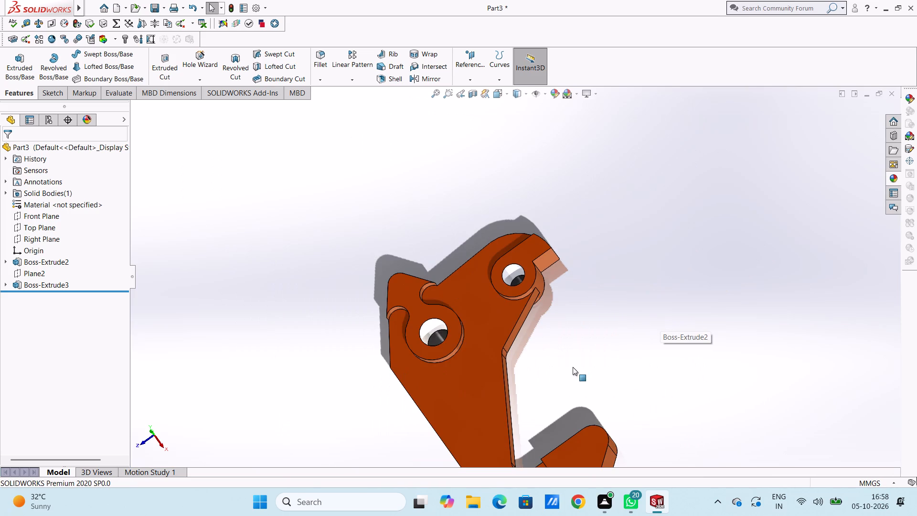
pyautogui.moveTo(571, 368); pyautogui.dragTo(624, 376, button='middle')
pyautogui.scroll(3, 606, 378)
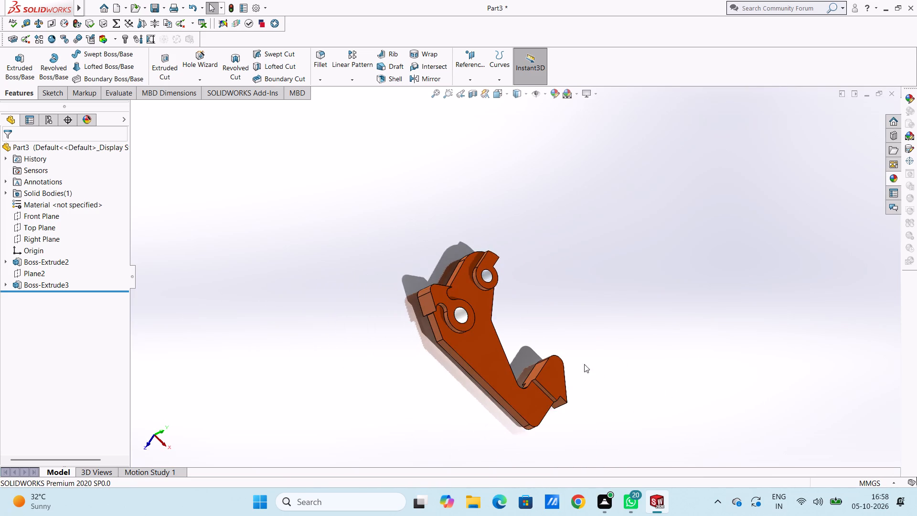
pyautogui.moveTo(570, 355); pyautogui.dragTo(632, 194, button='middle')
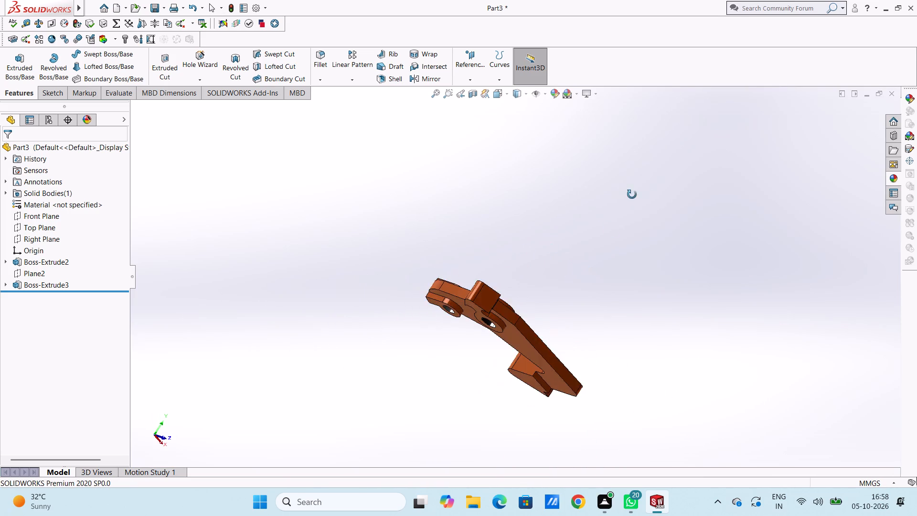
pyautogui.moveTo(632, 194); pyautogui.dragTo(368, 191, button='middle')
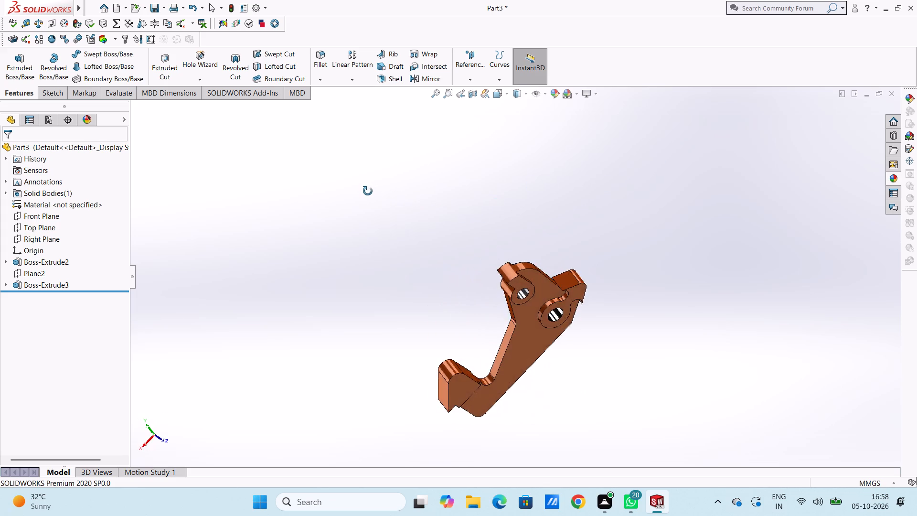
pyautogui.moveTo(368, 191); pyautogui.dragTo(494, 243, button='middle')
pyautogui.press('Escape')
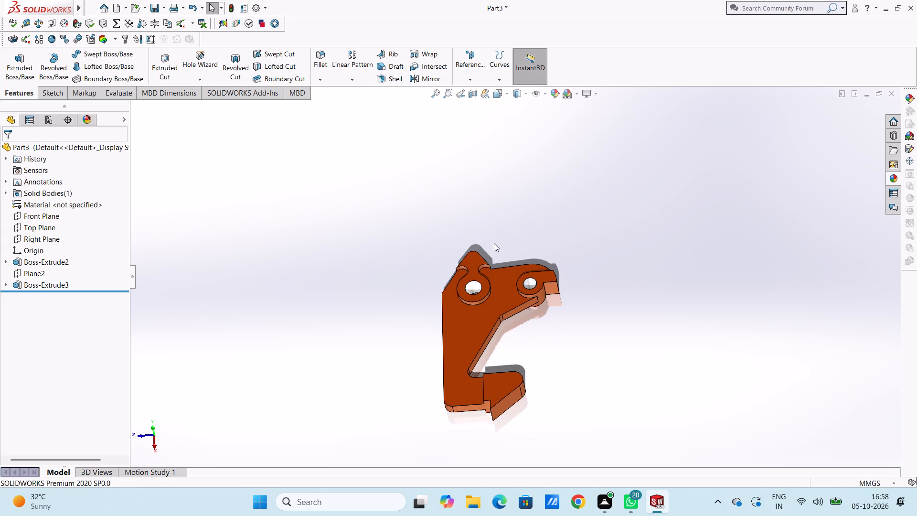
pyautogui.hotkey('ctrl', '7')
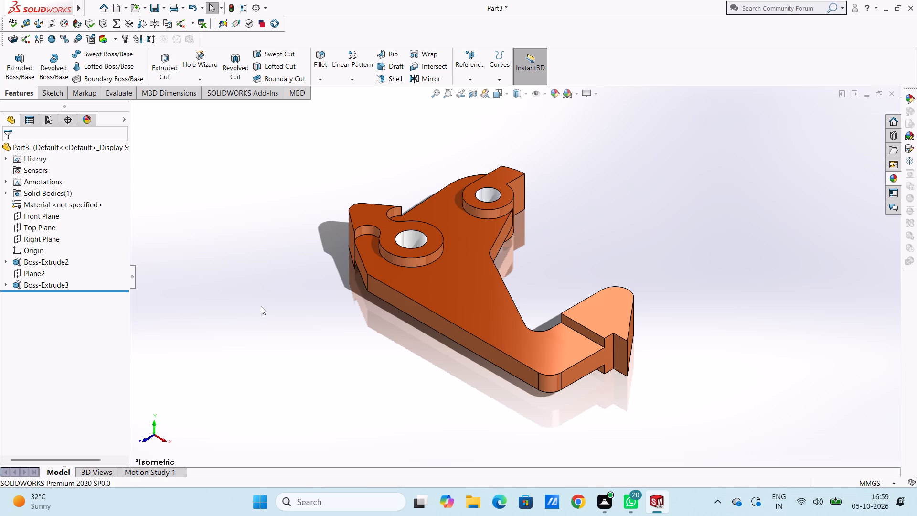
# Save the part in the Documents folder as "double pivot lifting hook latch lever" in SOLIDWORKS Part format.
pyautogui.hotkey('ctrl', 's')
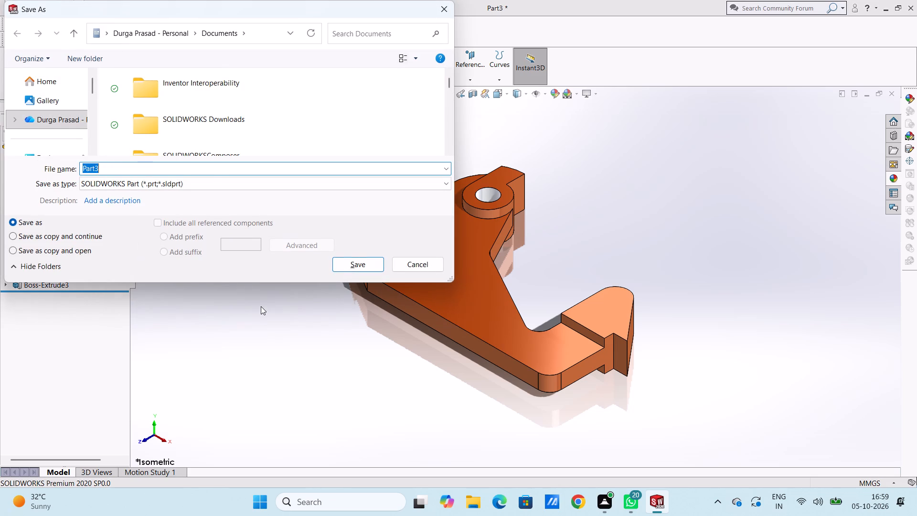
pyautogui.write('doublee')
pyautogui.press('space')
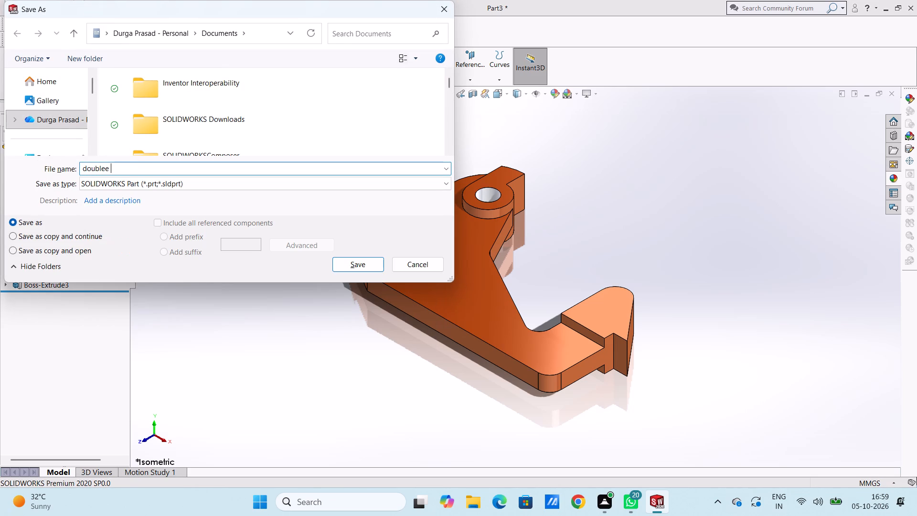
pyautogui.press('BackSpace')
pyautogui.press('BackSpace')
pyautogui.press('space')
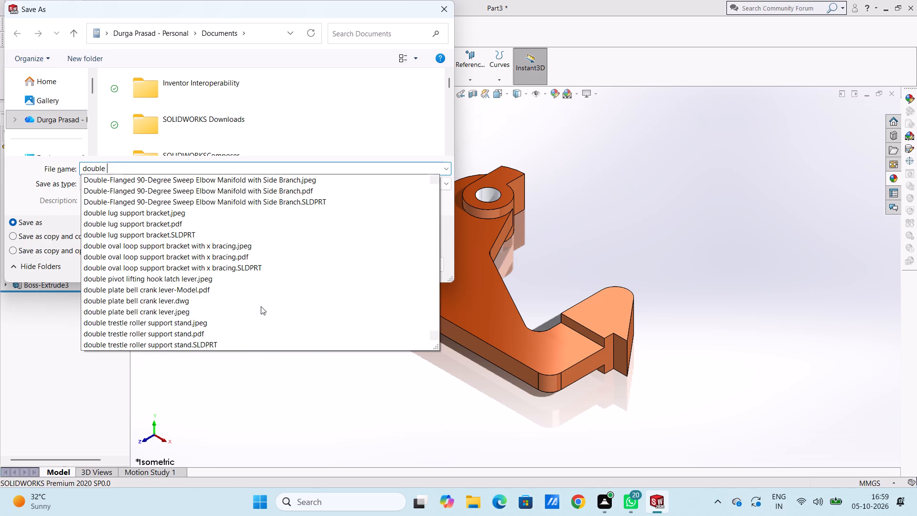
pyautogui.write('pivot')
pyautogui.press('space')
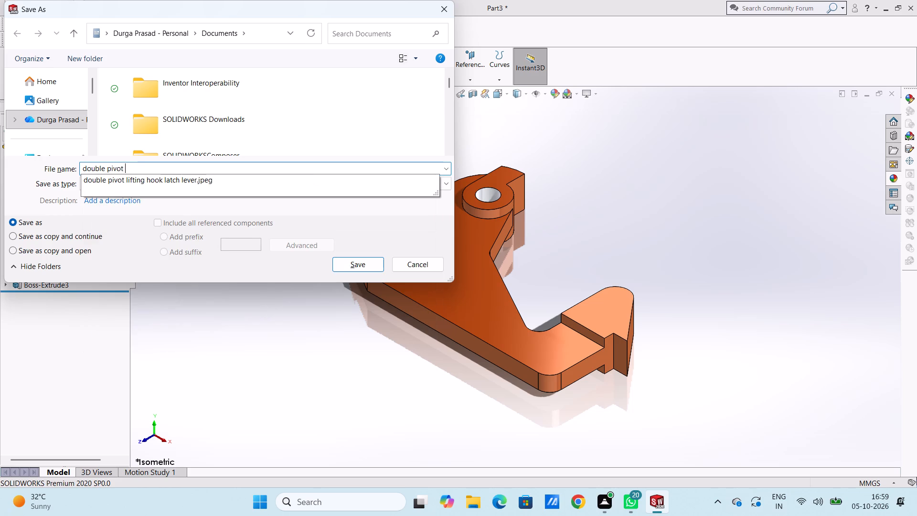
pyautogui.write('lifting')
pyautogui.press('space')
pyautogui.write('hook')
pyautogui.press('space')
pyautogui.write('latch leb')
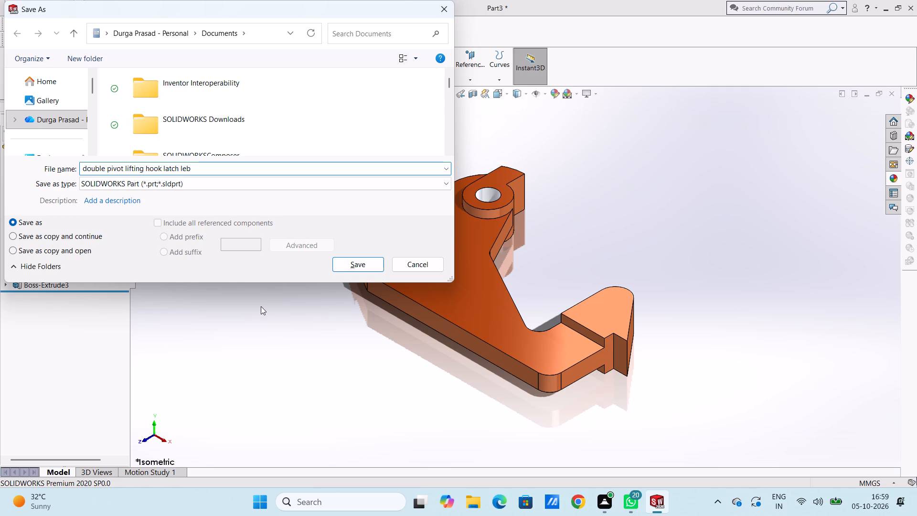
pyautogui.press('BackSpace')
pyautogui.write('be')
pyautogui.press('BackSpace')
pyautogui.press('BackSpace')
pyautogui.write('ve')
pyautogui.press('r')
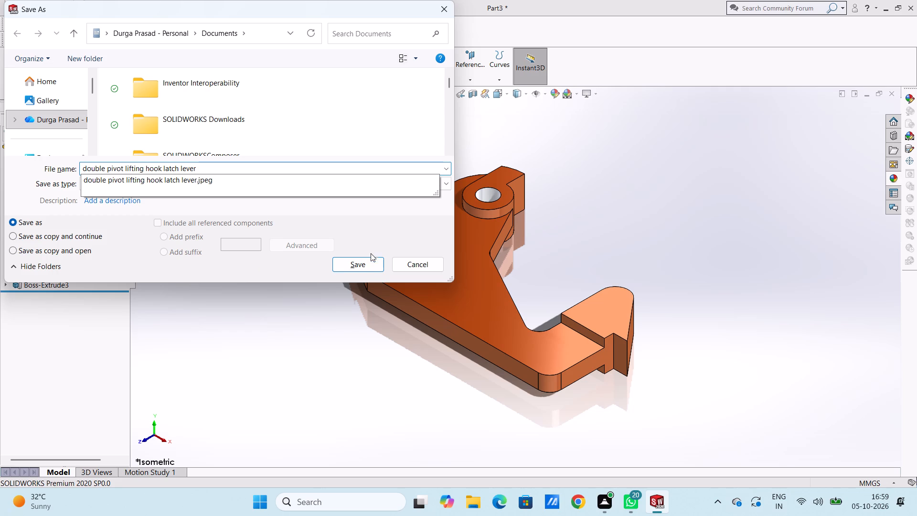
pyautogui.click(367, 265)
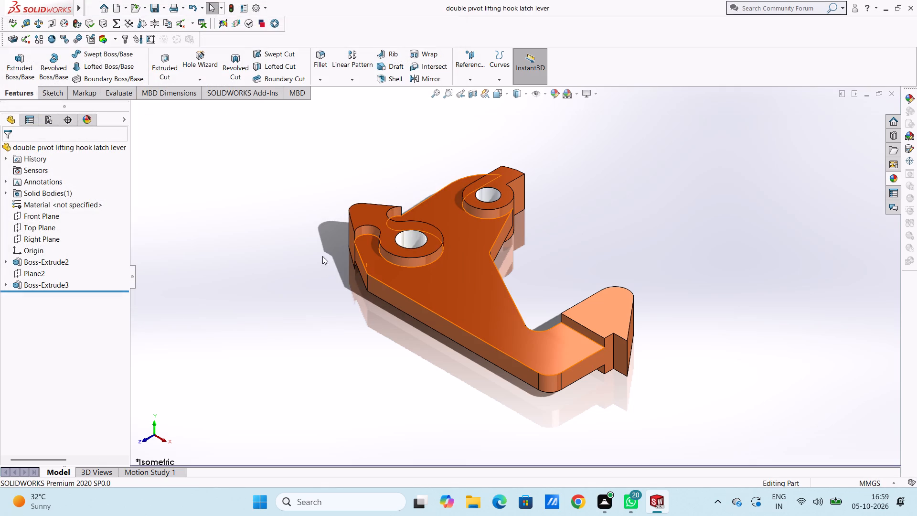
# Save a PDF copy of the part in the Documents folder under the same file name.
pyautogui.click(163, 6)
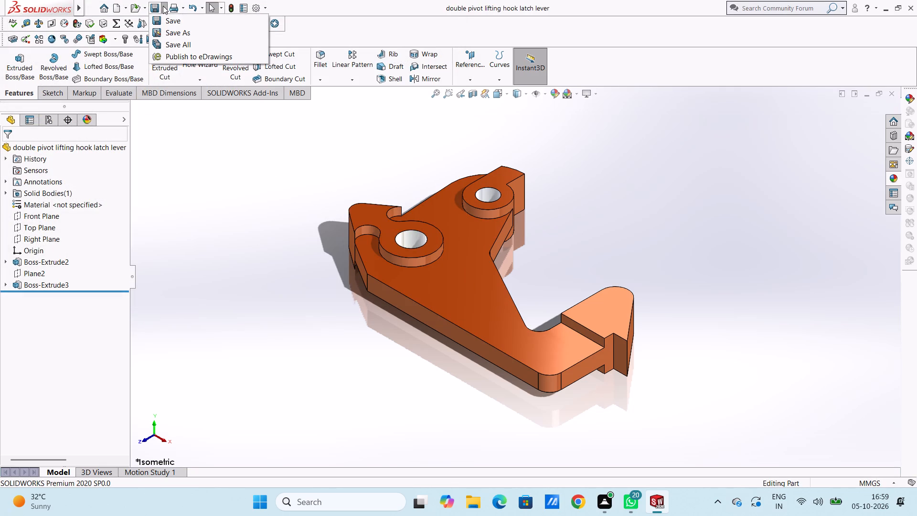
pyautogui.click(172, 30)
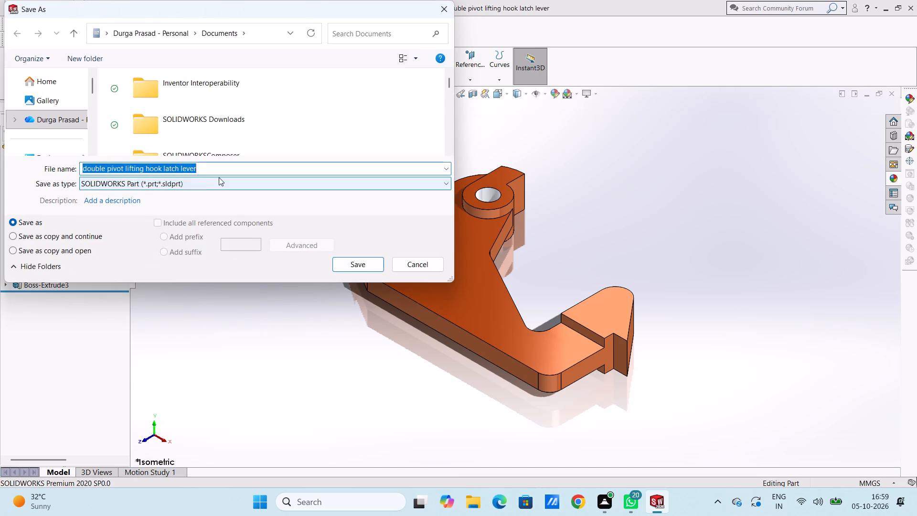
pyautogui.click(219, 177)
pyautogui.click(214, 265)
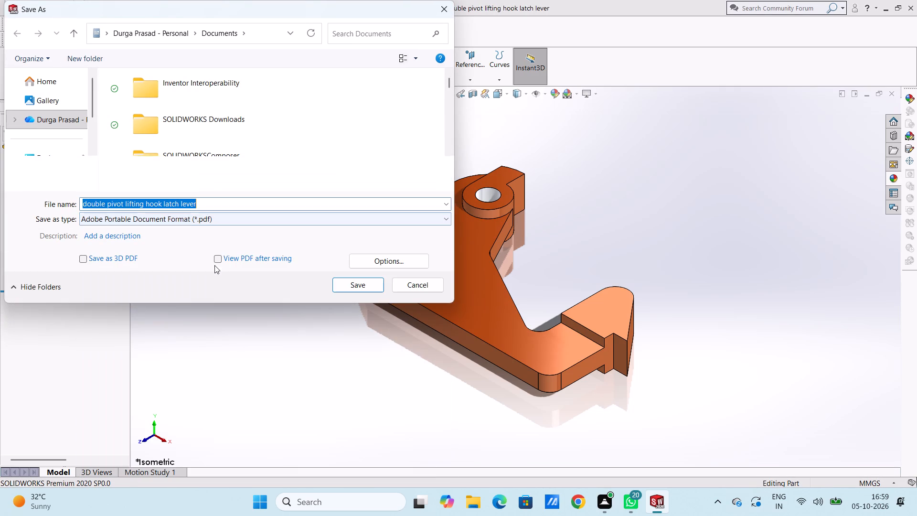
pyautogui.click(348, 288)
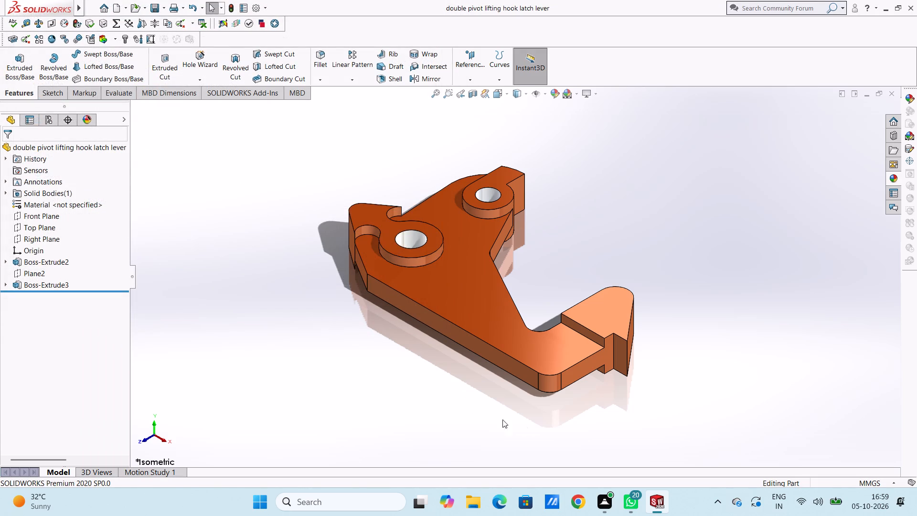